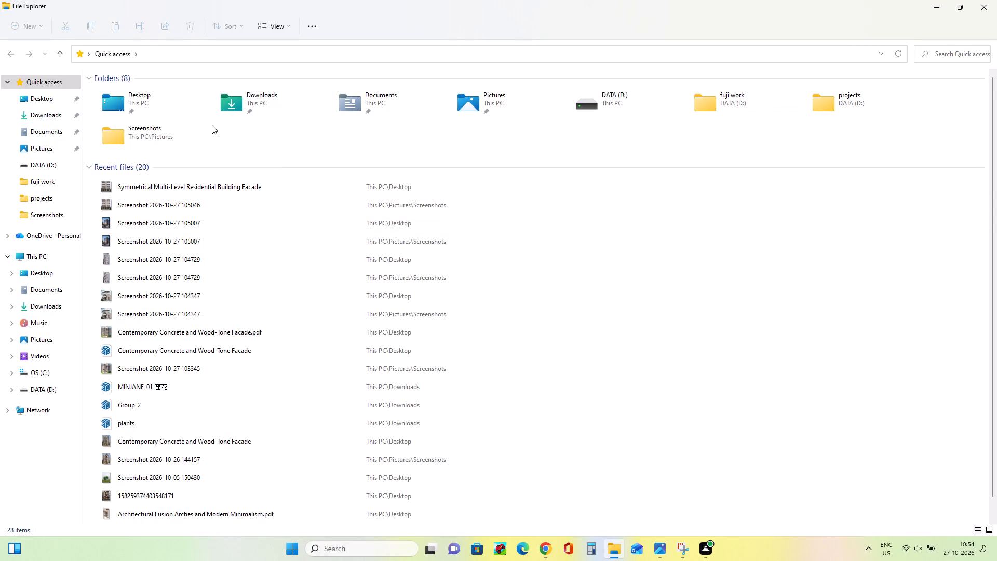
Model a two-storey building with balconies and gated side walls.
Open the SketchUp 2022 folder inside Program Files > SketchUp on the OS (C:) drive.
{"action": "double_click", "coordinate": [61, 373]}
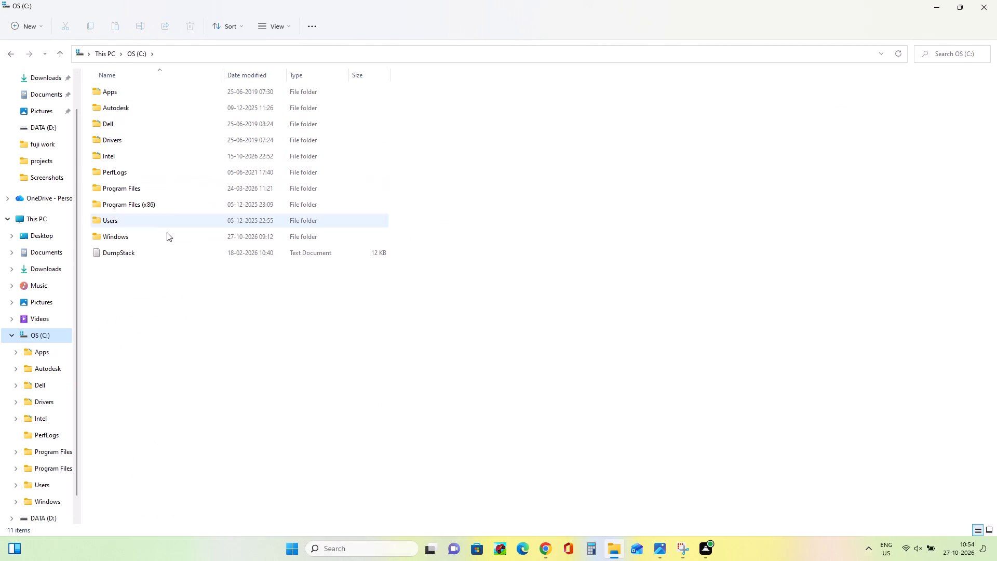
{"action": "double_click", "coordinate": [159, 193]}
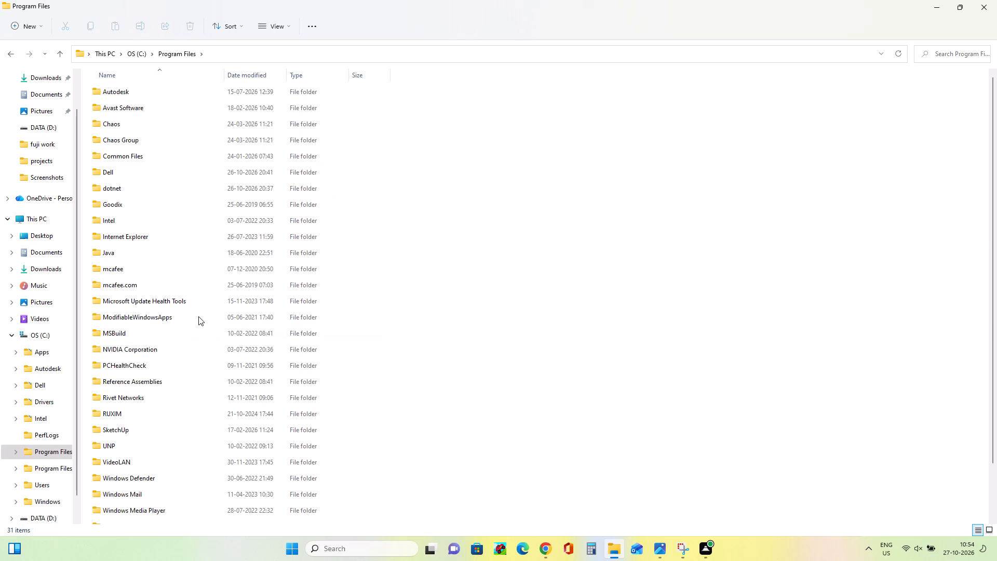
{"action": "key", "text": "s"}
{"action": "double_click", "coordinate": [156, 433]}
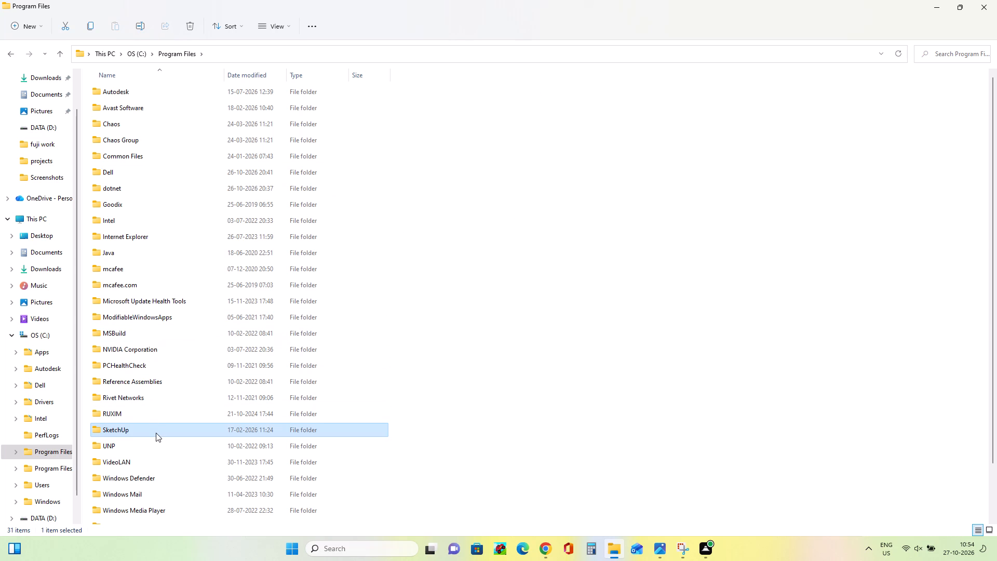
{"action": "double_click", "coordinate": [166, 95]}
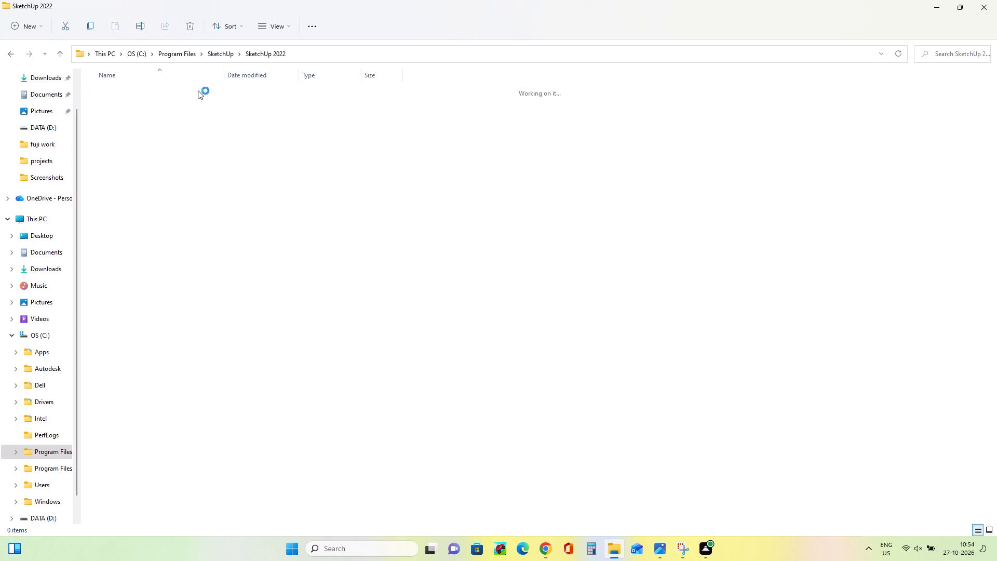
Find and select the SketchUp application file in the SketchUp 2022 folder.
{"action": "scroll", "coordinate": [284, 287], "scroll_direction": "down", "scroll_amount": 6}
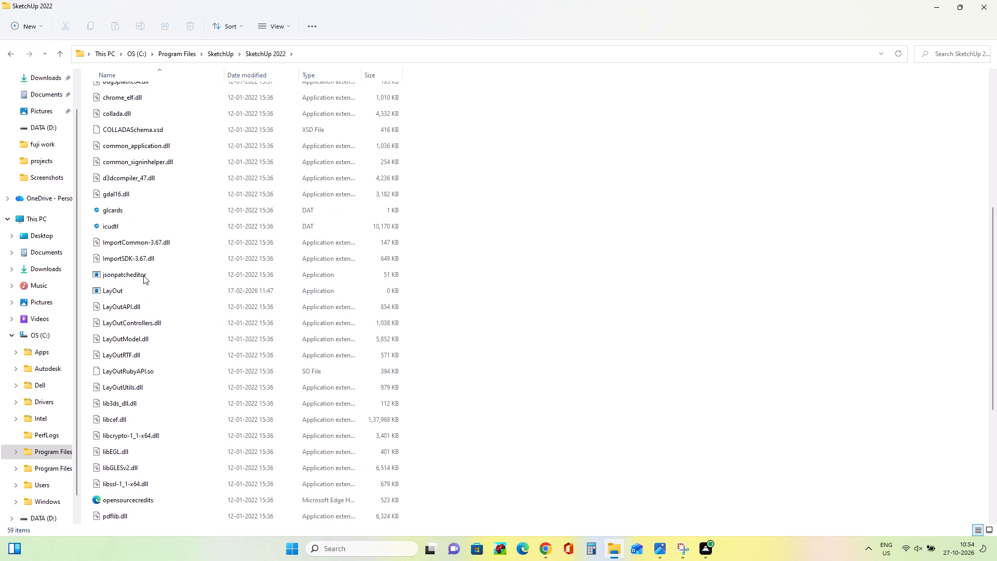
{"action": "scroll", "coordinate": [179, 319], "scroll_direction": "down", "scroll_amount": 1}
{"action": "key", "text": "s"}
{"action": "key", "text": "s"}
{"action": "key", "text": "s"}
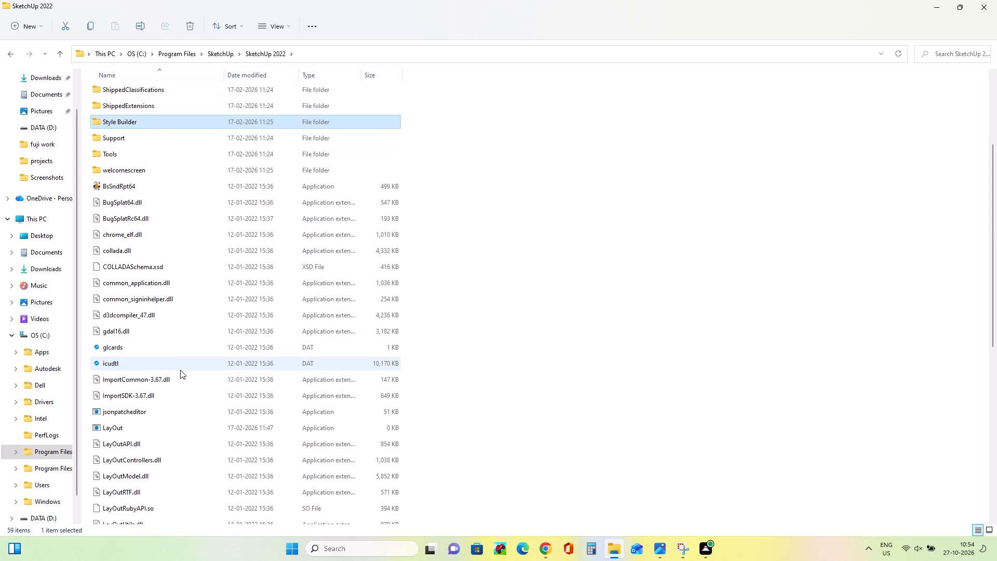
{"action": "key", "text": "s"}
{"action": "key", "text": "s"}
{"action": "key", "text": "s"}
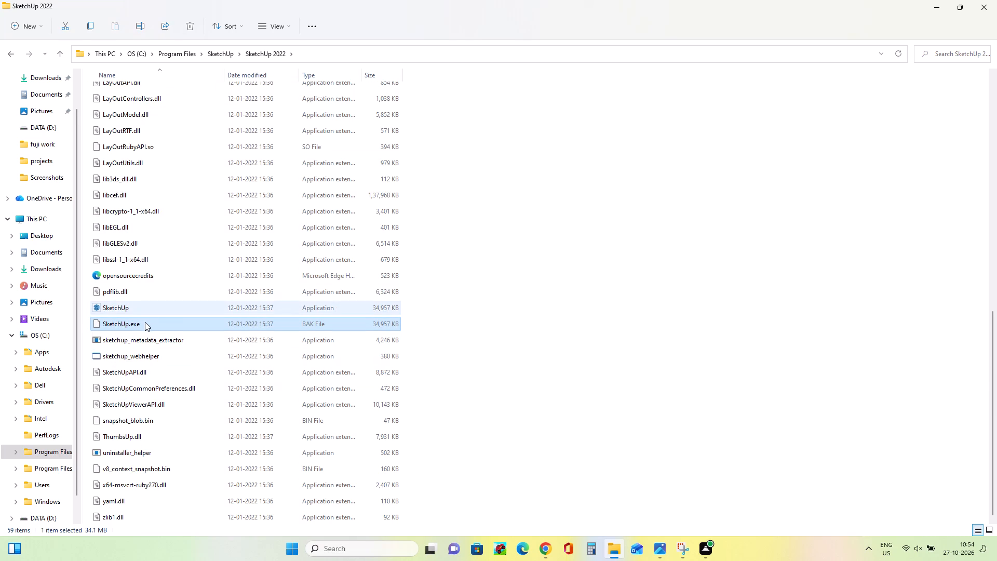
{"action": "left_click", "coordinate": [161, 311]}
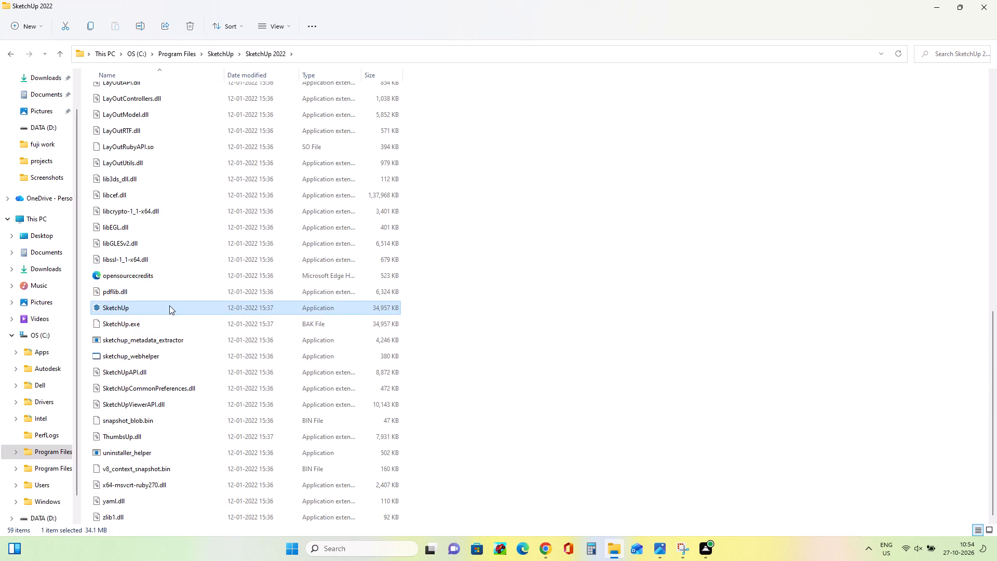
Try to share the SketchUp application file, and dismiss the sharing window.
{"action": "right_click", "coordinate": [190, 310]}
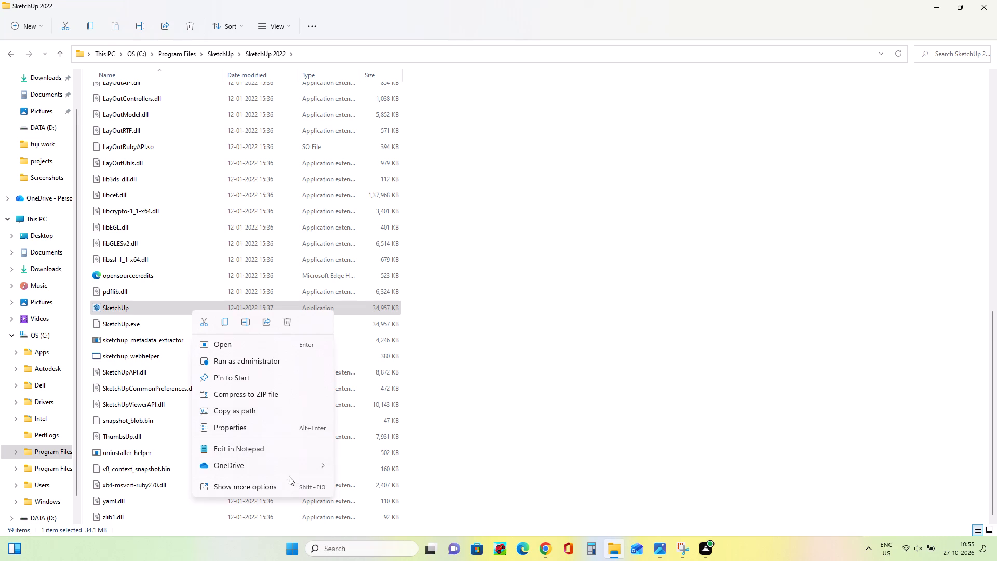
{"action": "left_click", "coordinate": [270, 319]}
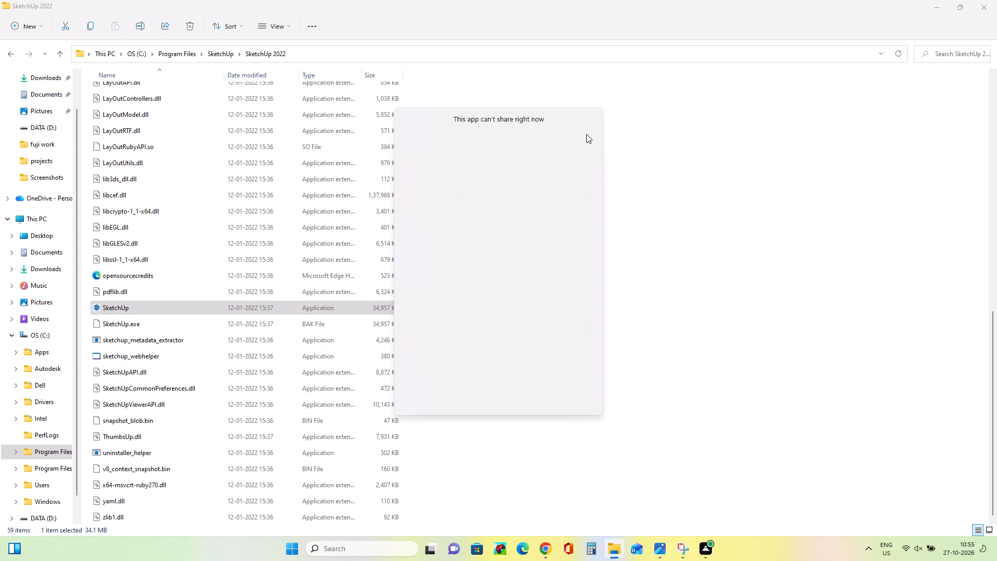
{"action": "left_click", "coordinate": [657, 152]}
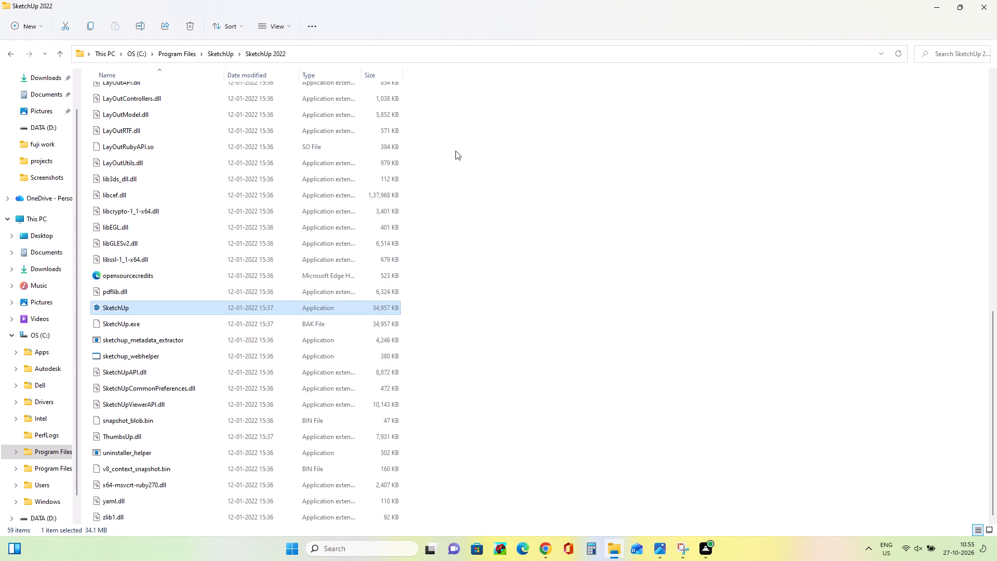
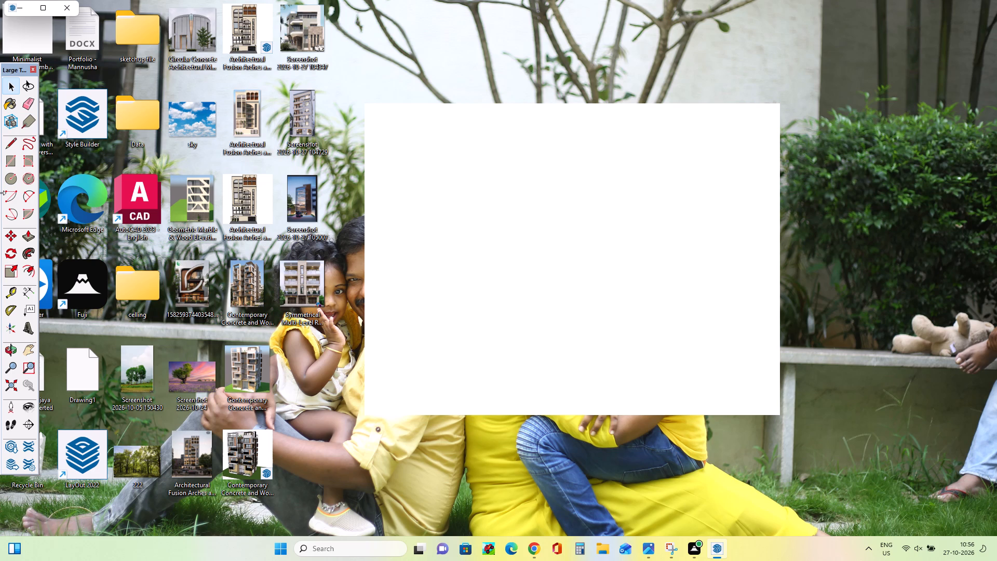
Enlarge the minimised SketchUp window to show the untitled model.
{"action": "left_click", "coordinate": [39, 7]}
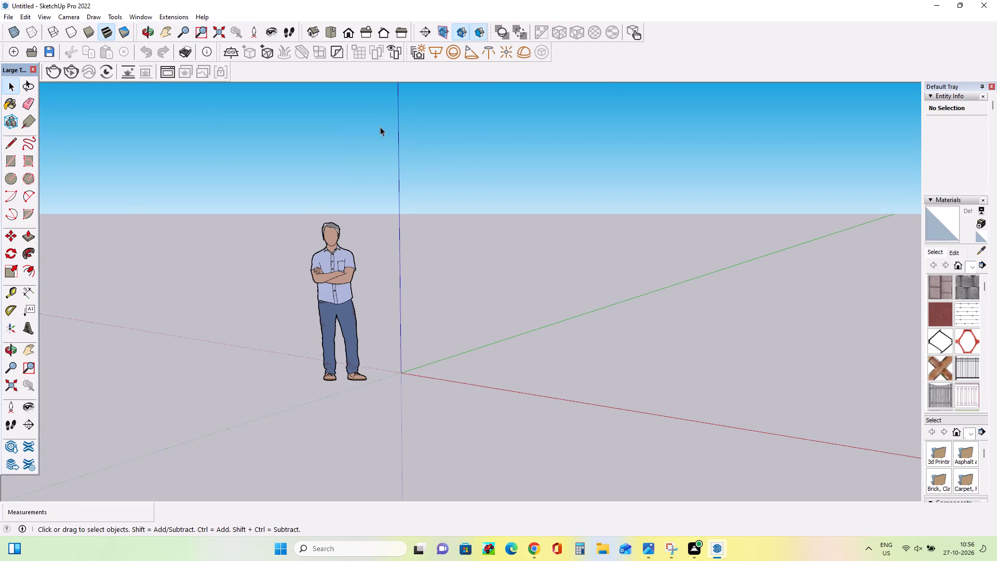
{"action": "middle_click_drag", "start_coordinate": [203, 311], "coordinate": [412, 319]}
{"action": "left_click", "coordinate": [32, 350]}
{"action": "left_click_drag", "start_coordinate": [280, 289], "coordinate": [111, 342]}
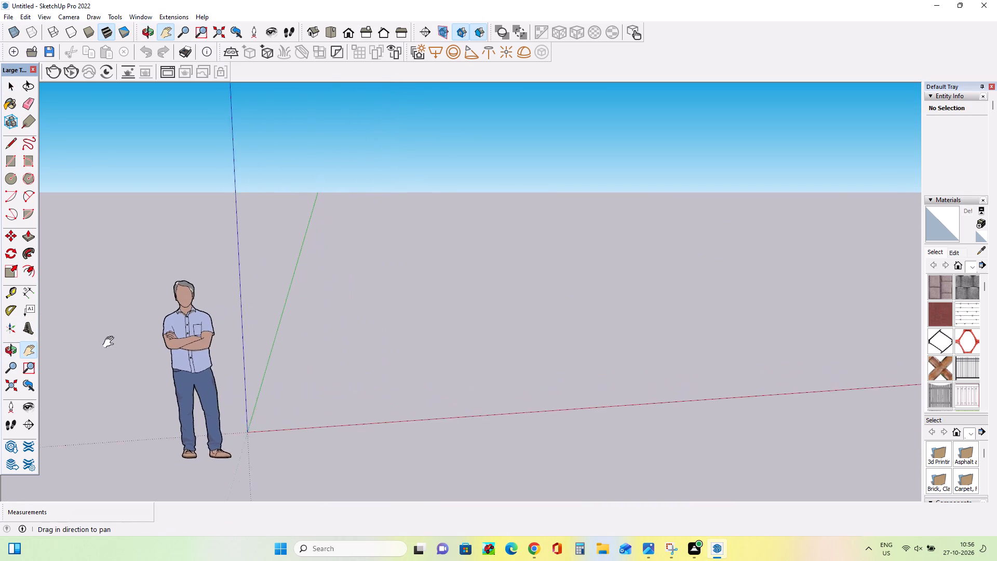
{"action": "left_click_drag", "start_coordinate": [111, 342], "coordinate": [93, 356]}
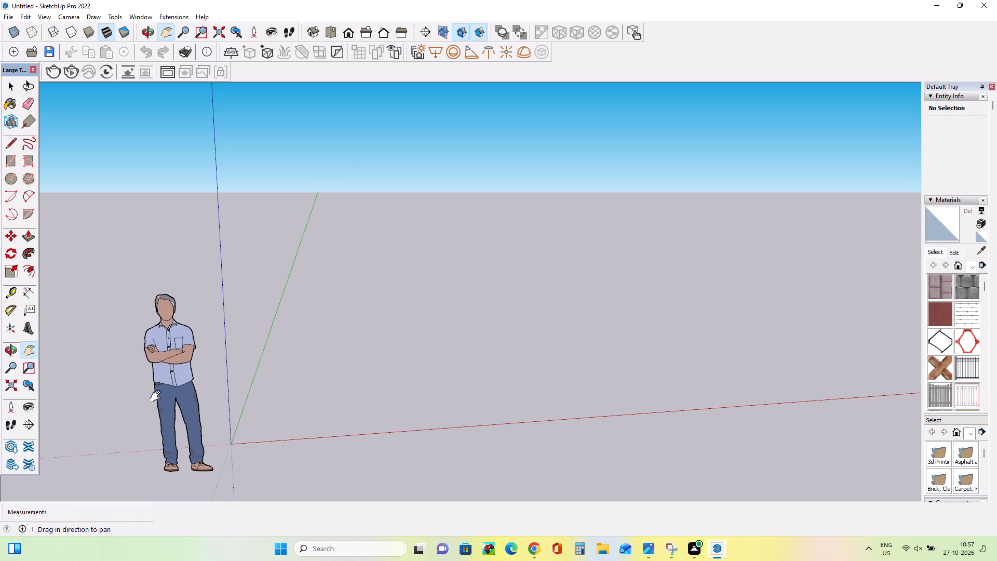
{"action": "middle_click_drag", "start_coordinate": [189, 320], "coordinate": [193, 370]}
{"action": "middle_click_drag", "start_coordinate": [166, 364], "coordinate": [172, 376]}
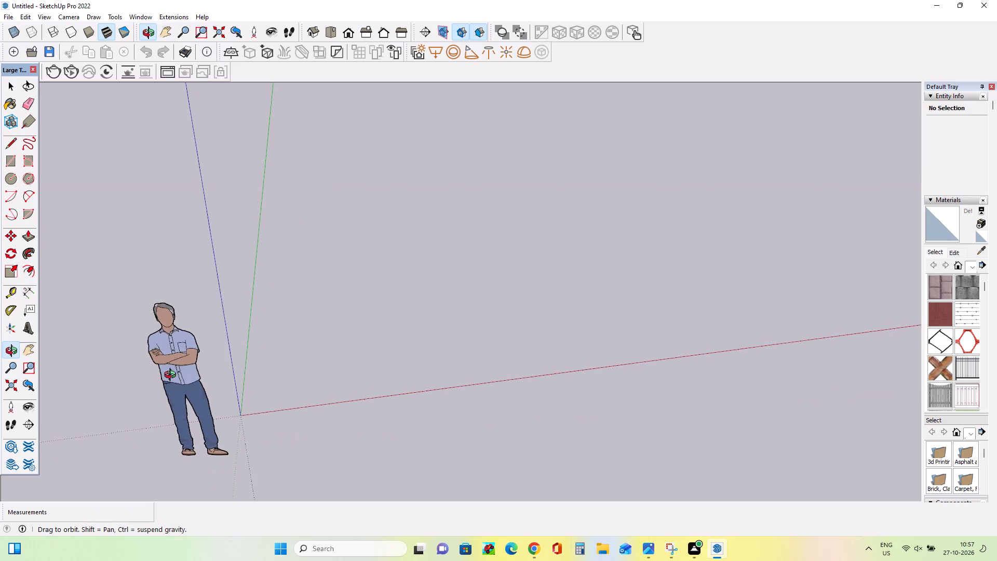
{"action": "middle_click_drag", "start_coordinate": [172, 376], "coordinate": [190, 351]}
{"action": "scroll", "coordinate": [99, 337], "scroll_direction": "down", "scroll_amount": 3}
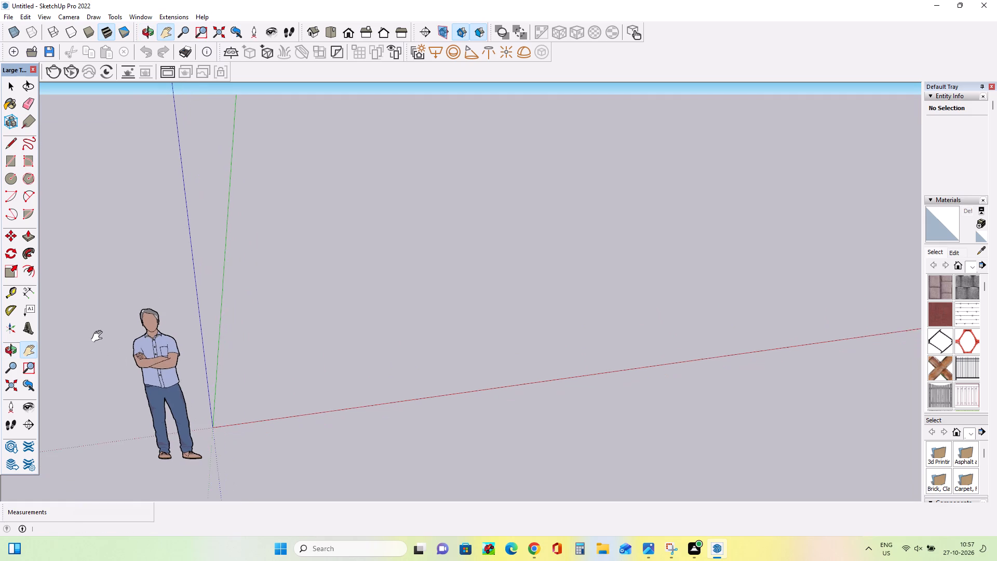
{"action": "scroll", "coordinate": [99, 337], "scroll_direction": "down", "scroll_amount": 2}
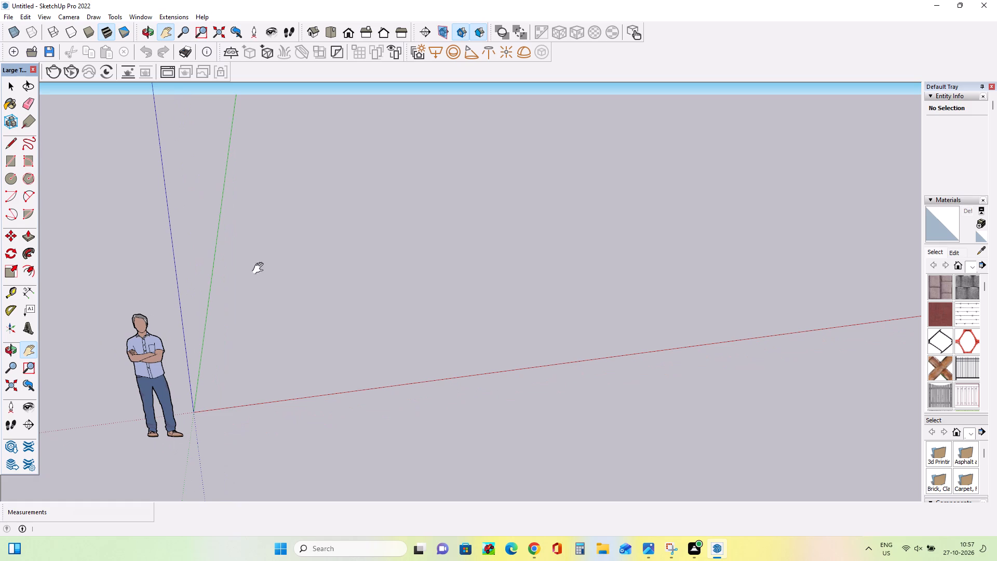
Import the Symmetrical Multi-Level Residential Building Facade image from the Desktop and place it upright in the model beyond the scale figure.
{"action": "left_click", "coordinate": [11, 17]}
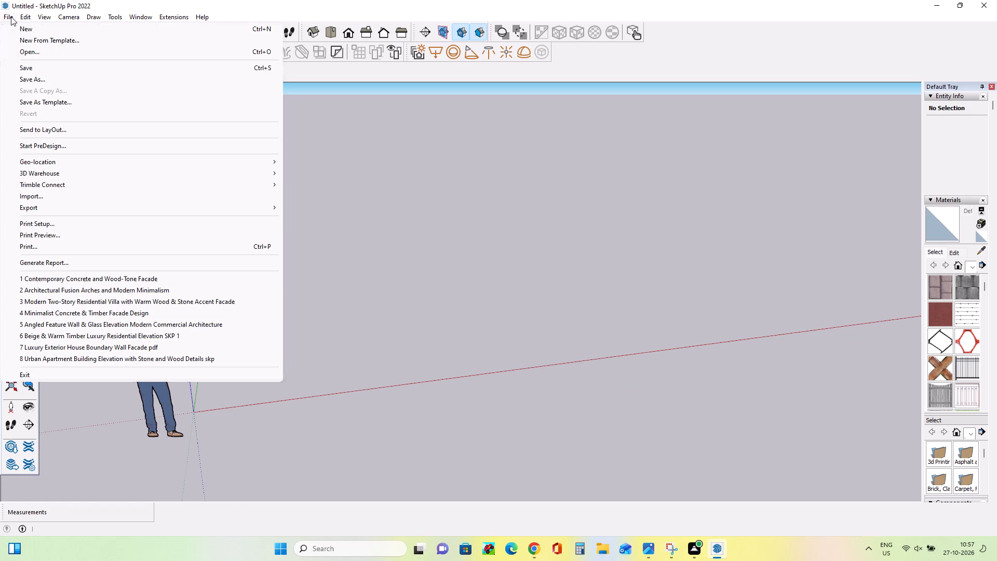
{"action": "left_click", "coordinate": [55, 195]}
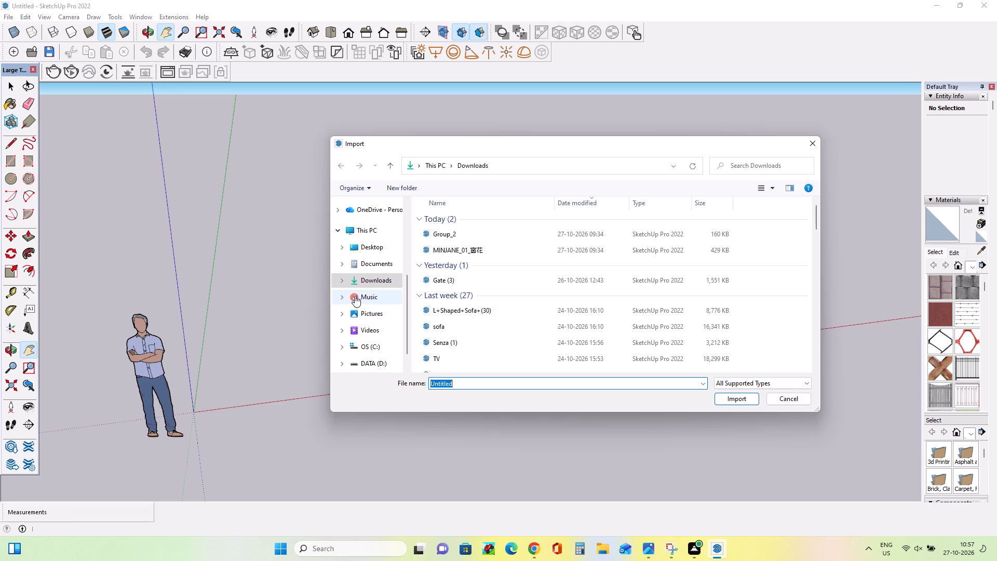
{"action": "left_click", "coordinate": [370, 243]}
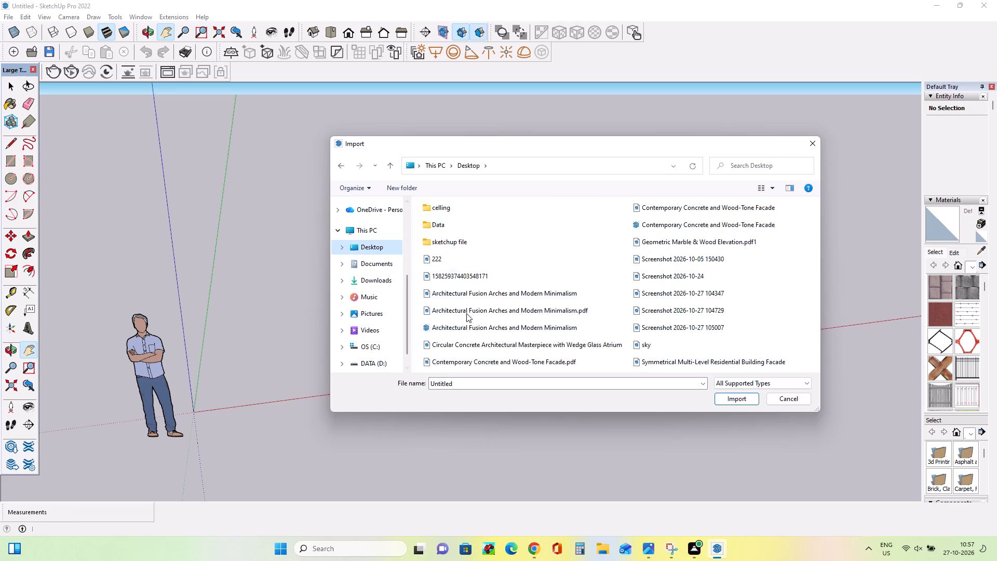
{"action": "left_click", "coordinate": [737, 368]}
{"action": "left_click", "coordinate": [747, 434]}
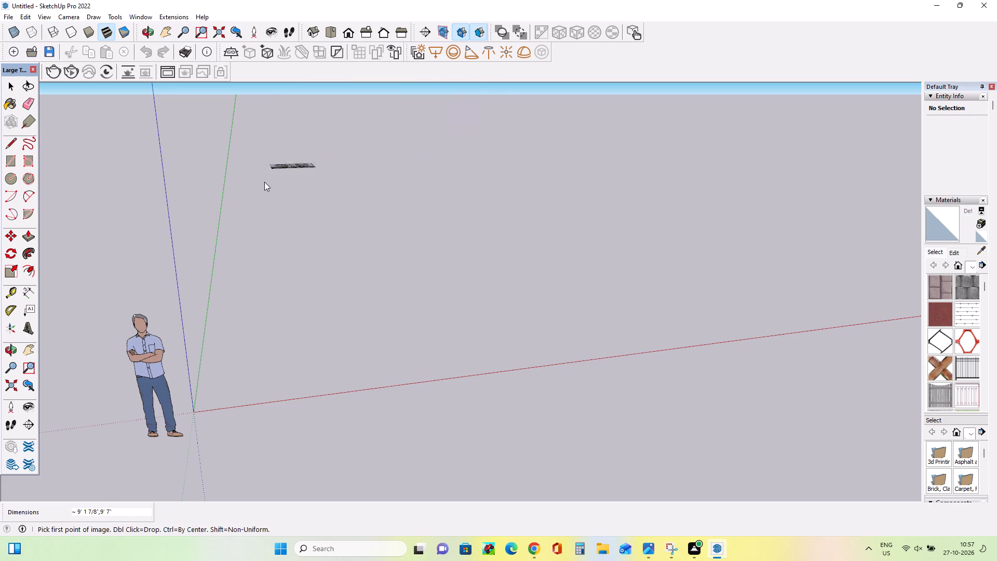
{"action": "left_click", "coordinate": [282, 149]}
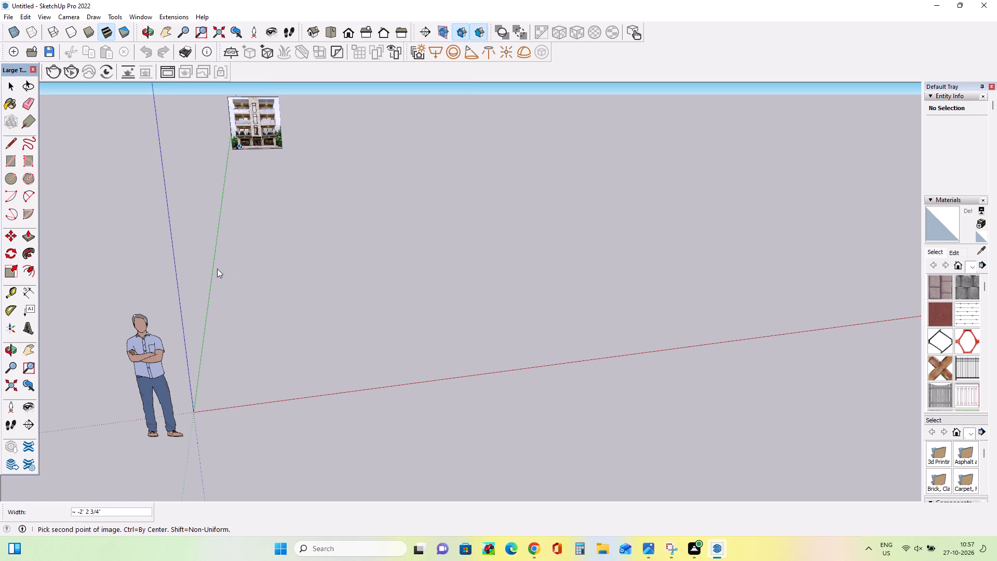
{"action": "left_click", "coordinate": [192, 271]}
Move the facade image lower, towards the ground behind the scale figure.
{"action": "middle_click_drag", "start_coordinate": [297, 257], "coordinate": [628, 240]}
{"action": "scroll", "coordinate": [621, 241], "scroll_direction": "down", "scroll_amount": 2}
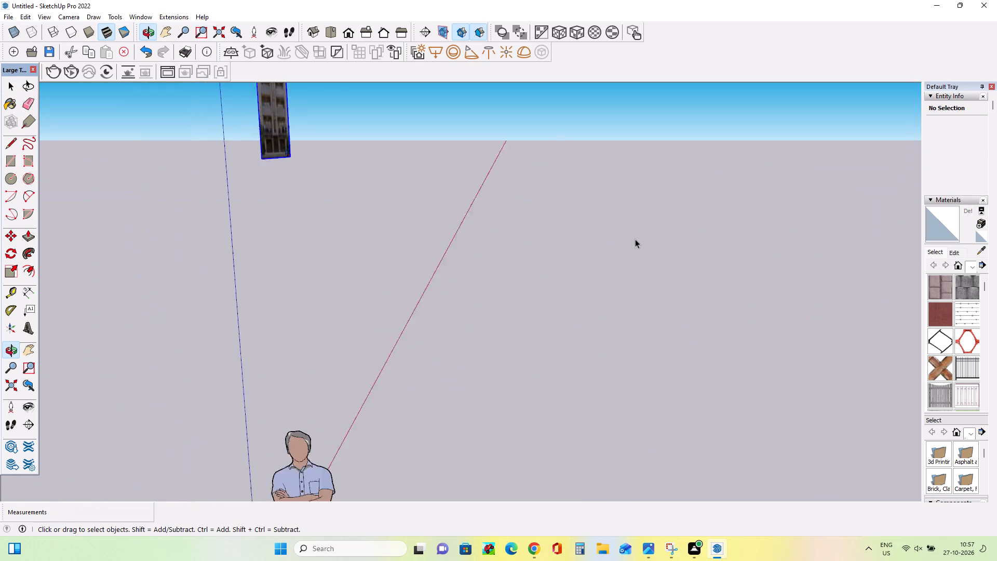
{"action": "scroll", "coordinate": [638, 236], "scroll_direction": "down", "scroll_amount": 4}
{"action": "middle_click_drag", "start_coordinate": [461, 244], "coordinate": [505, 220]}
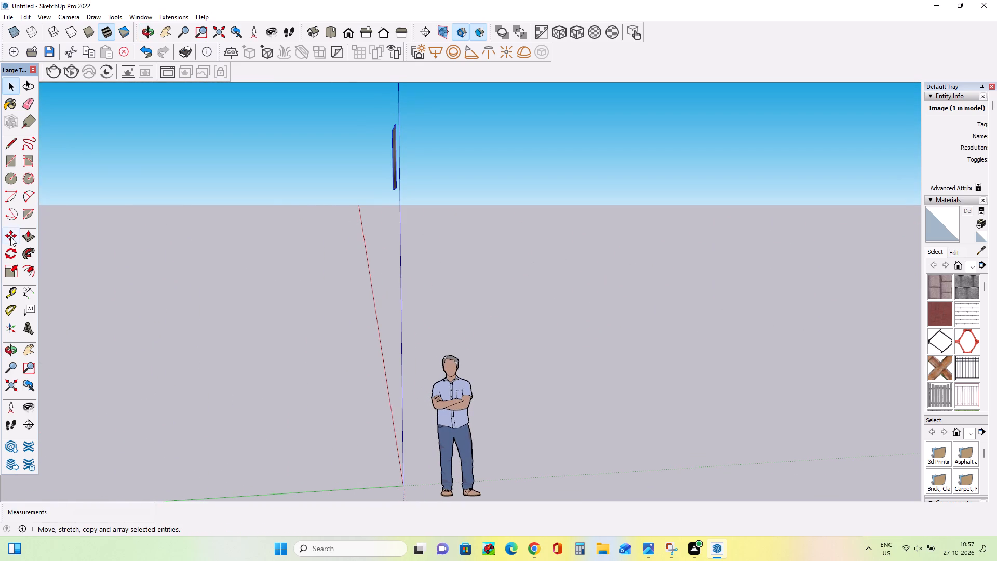
{"action": "left_click", "coordinate": [10, 237]}
{"action": "left_click", "coordinate": [395, 192]}
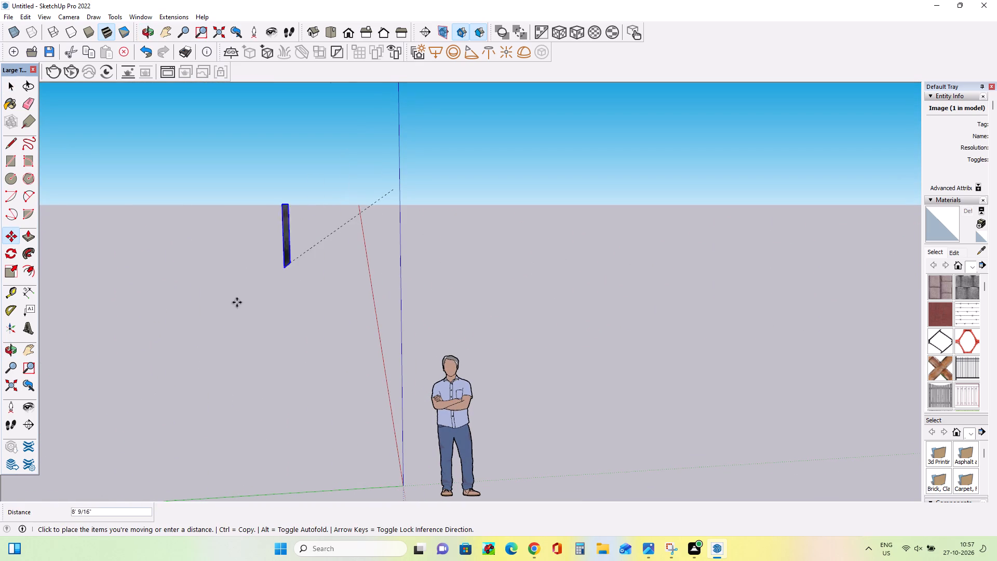
{"action": "left_click", "coordinate": [106, 389]}
Move the facade image further down so it sits low beside the scale figure.
{"action": "middle_click_drag", "start_coordinate": [256, 322], "coordinate": [0, 309]}
{"action": "middle_click_drag", "start_coordinate": [278, 276], "coordinate": [0, 308]}
{"action": "scroll", "coordinate": [0, 308], "scroll_direction": "down", "scroll_amount": 3}
{"action": "middle_click_drag", "start_coordinate": [403, 292], "coordinate": [578, 326]}
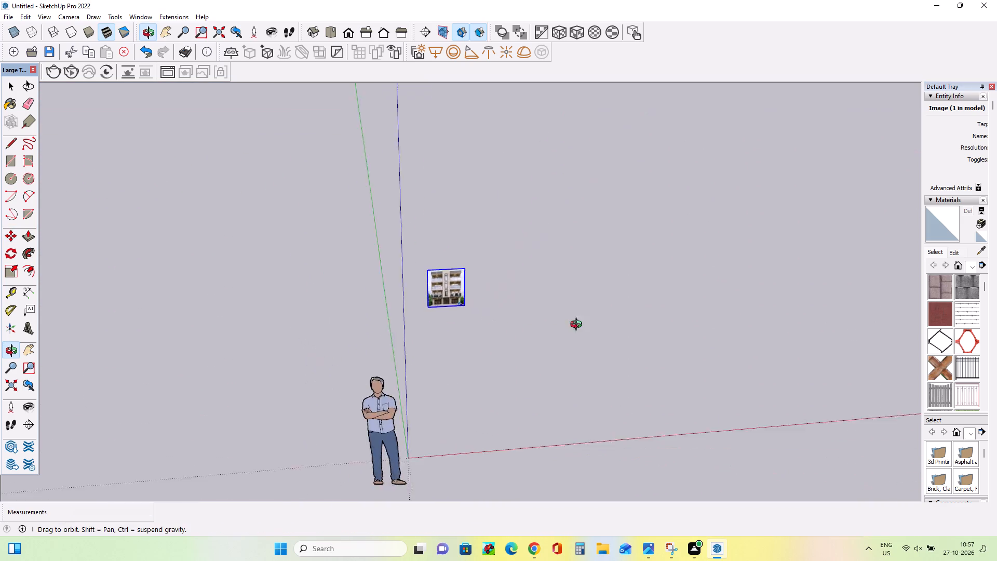
{"action": "middle_click_drag", "start_coordinate": [578, 326], "coordinate": [465, 252]}
{"action": "scroll", "coordinate": [374, 264], "scroll_direction": "down", "scroll_amount": 3}
{"action": "scroll", "coordinate": [232, 282], "scroll_direction": "down", "scroll_amount": 8}
{"action": "middle_click_drag", "start_coordinate": [462, 327], "coordinate": [540, 442]}
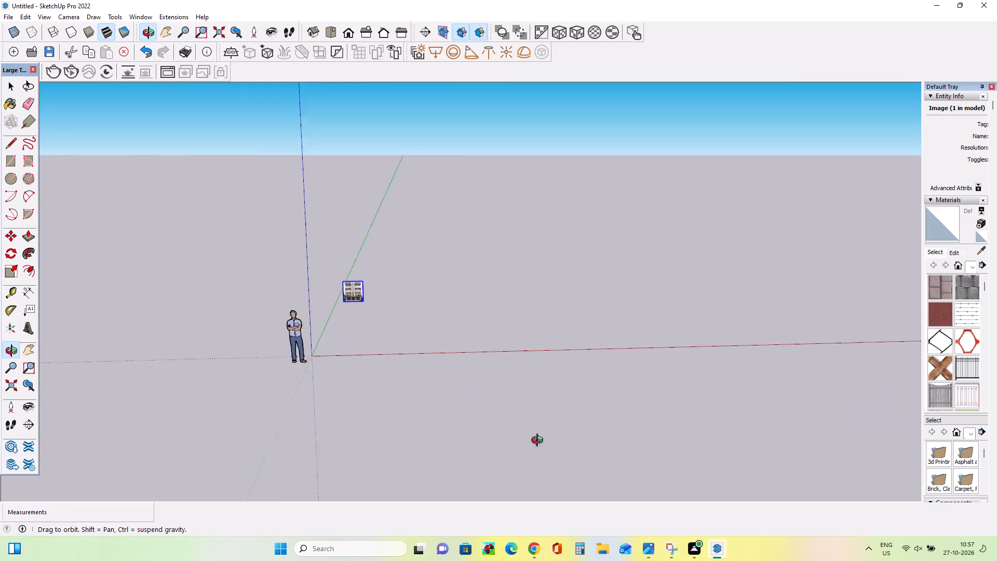
{"action": "middle_click_drag", "start_coordinate": [540, 442], "coordinate": [558, 467]}
{"action": "scroll", "coordinate": [383, 320], "scroll_direction": "up", "scroll_amount": 9}
{"action": "middle_click_drag", "start_coordinate": [328, 333], "coordinate": [321, 219]}
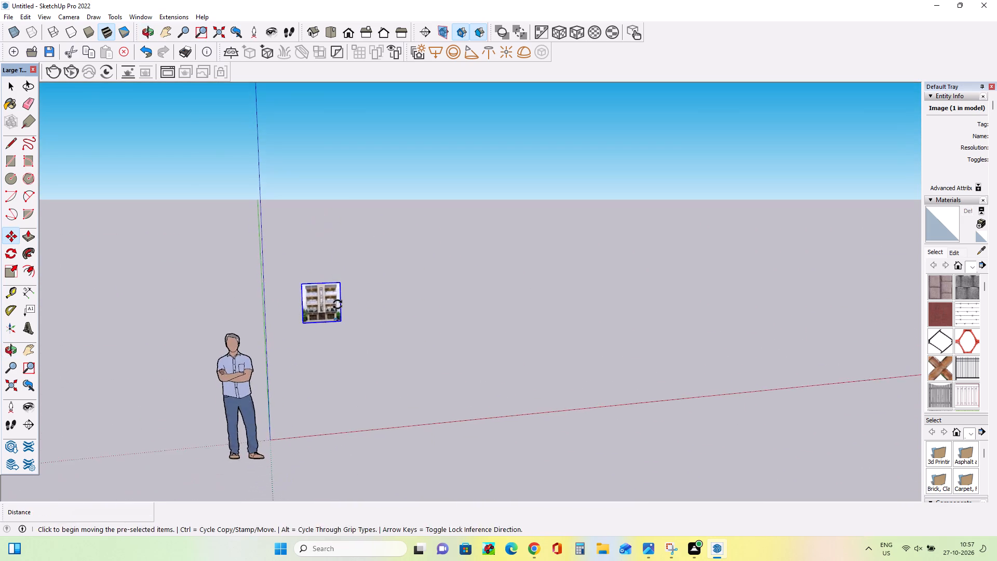
{"action": "scroll", "coordinate": [338, 304], "scroll_direction": "up", "scroll_amount": 12}
{"action": "scroll", "coordinate": [288, 304], "scroll_direction": "down", "scroll_amount": 8}
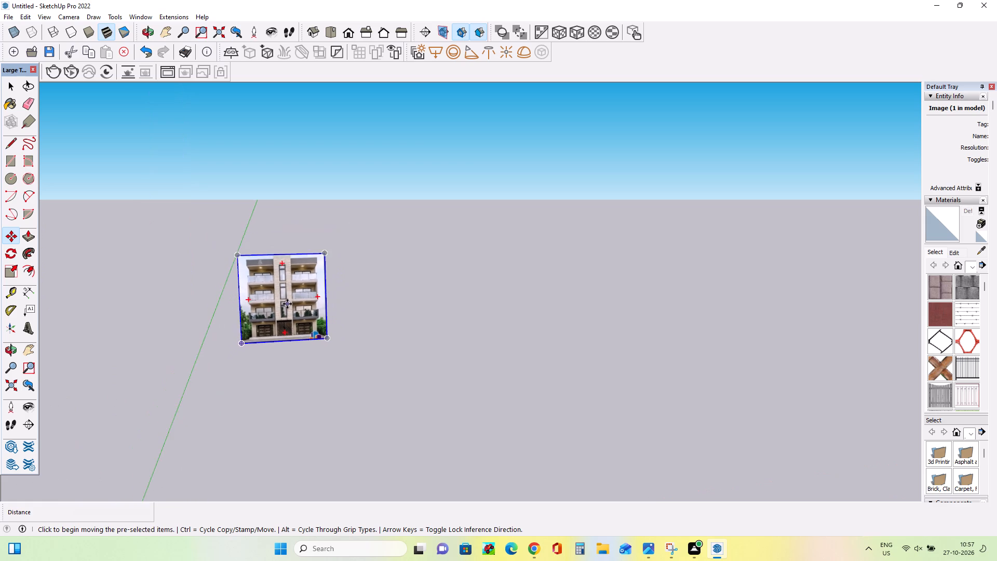
{"action": "scroll", "coordinate": [287, 304], "scroll_direction": "down", "scroll_amount": 4}
{"action": "left_click_drag", "start_coordinate": [266, 326], "coordinate": [259, 379]}
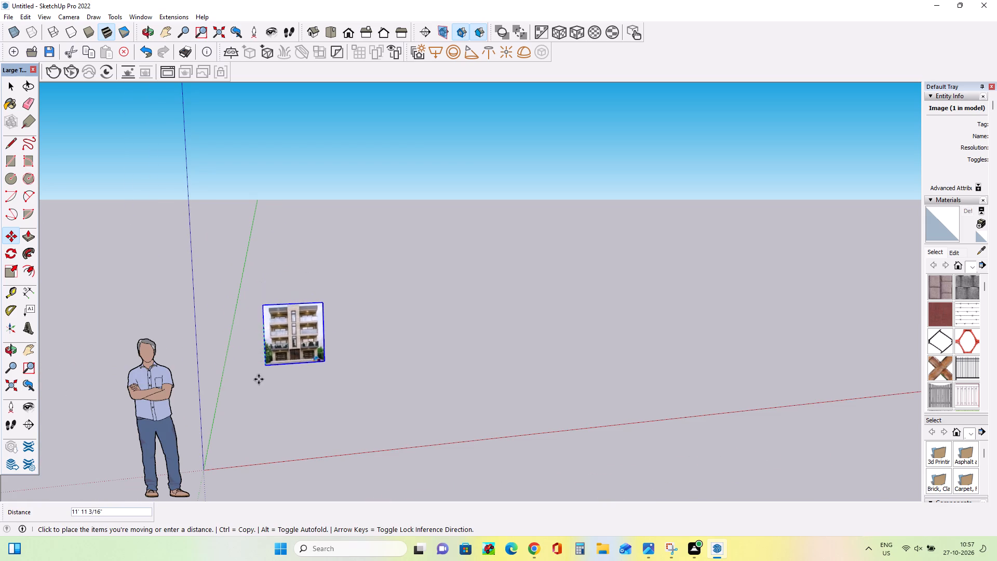
{"action": "left_click_drag", "start_coordinate": [259, 379], "coordinate": [249, 401]}
Move the facade image about 5' 2 3/4" sideways along the red axis, away from the scale figure.
{"action": "scroll", "coordinate": [221, 369], "scroll_direction": "down", "scroll_amount": 3}
{"action": "middle_click_drag", "start_coordinate": [308, 424], "coordinate": [349, 446]}
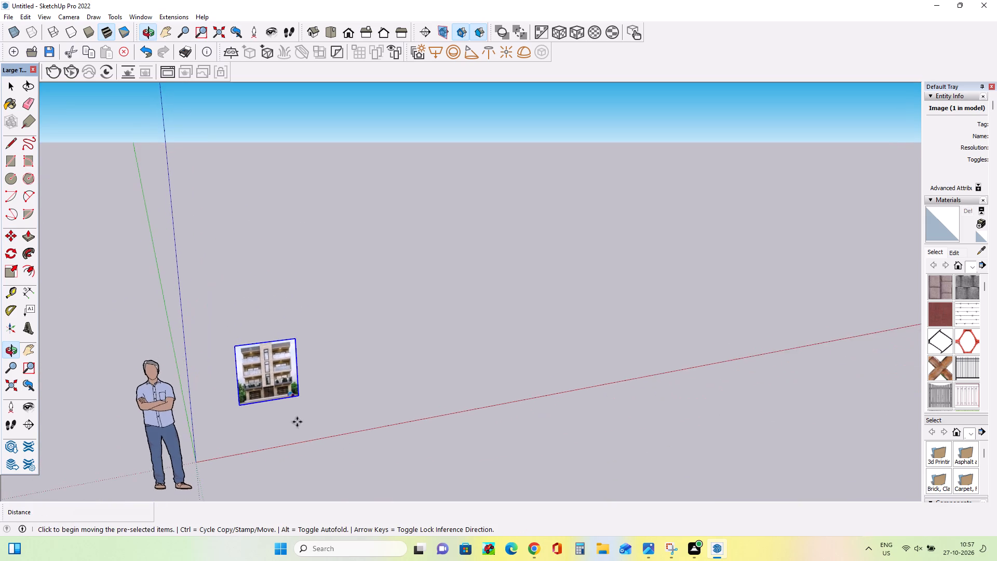
{"action": "scroll", "coordinate": [280, 417], "scroll_direction": "up", "scroll_amount": 4}
{"action": "middle_click_drag", "start_coordinate": [279, 408], "coordinate": [116, 350]}
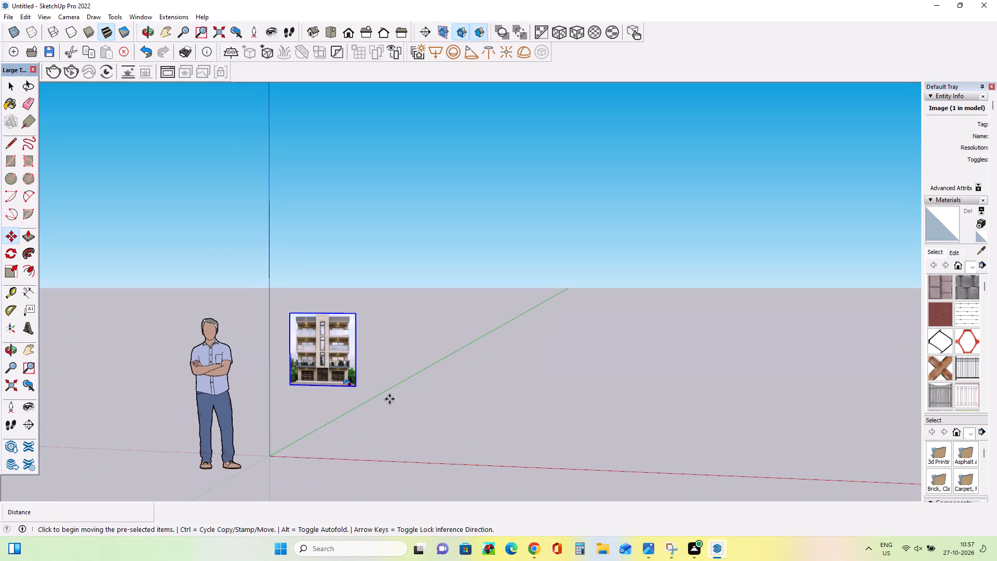
{"action": "scroll", "coordinate": [354, 393], "scroll_direction": "up", "scroll_amount": 1}
{"action": "left_click", "coordinate": [354, 389]}
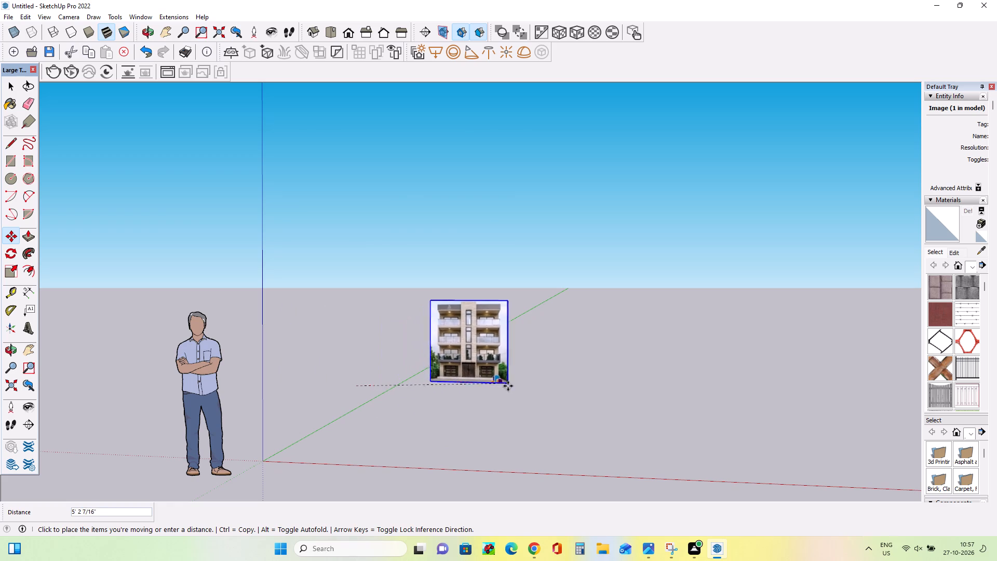
{"action": "left_click", "coordinate": [508, 396]}
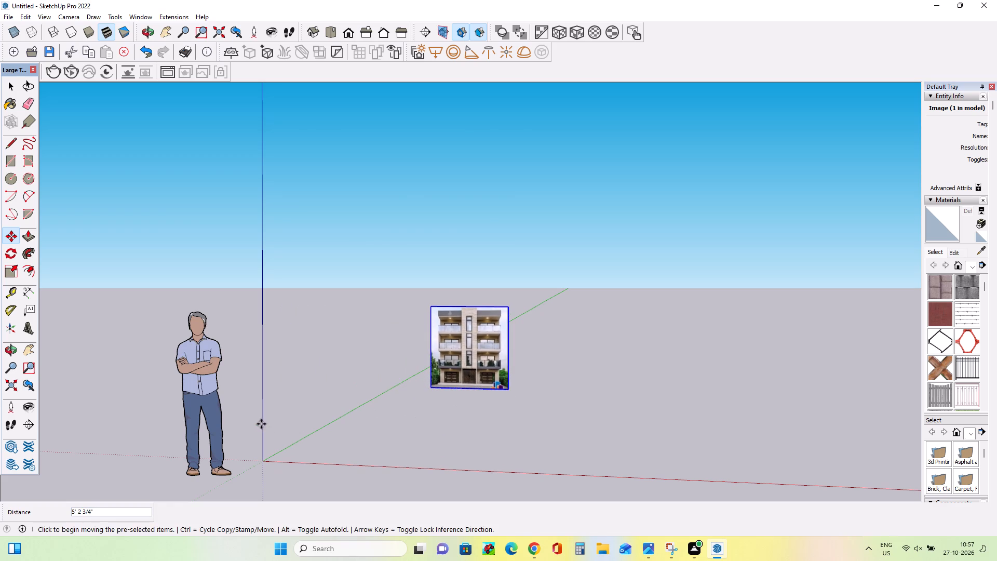
Move the facade image back so it stands behind the scale figure, close to the blue axis.
{"action": "middle_click_drag", "start_coordinate": [261, 424], "coordinate": [553, 437]}
{"action": "left_click_drag", "start_coordinate": [467, 395], "coordinate": [456, 395]}
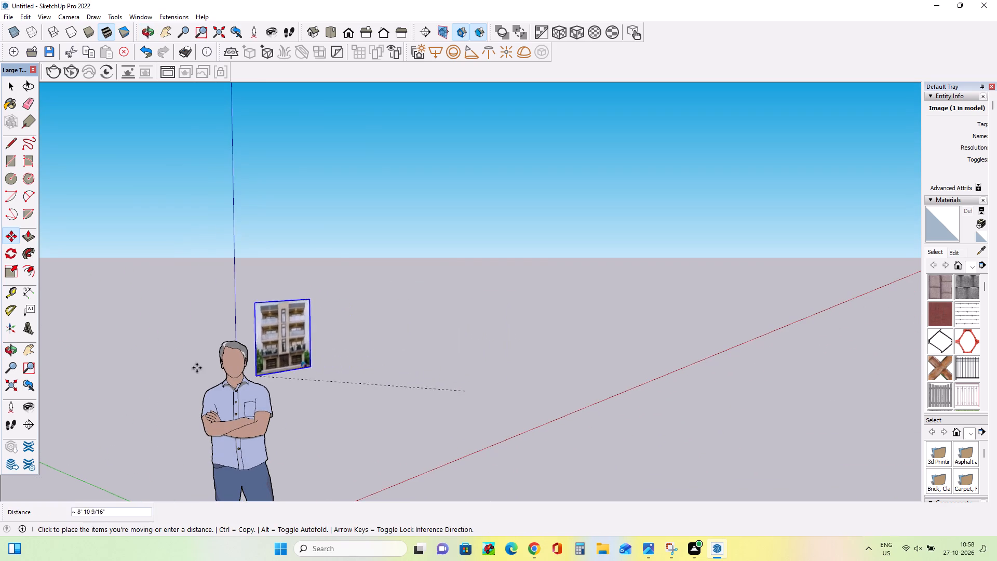
{"action": "left_click", "coordinate": [134, 412]}
Scale up the facade image from its upper corner on the scale figure's side to roughly double its size.
{"action": "middle_click_drag", "start_coordinate": [243, 386], "coordinate": [74, 445]}
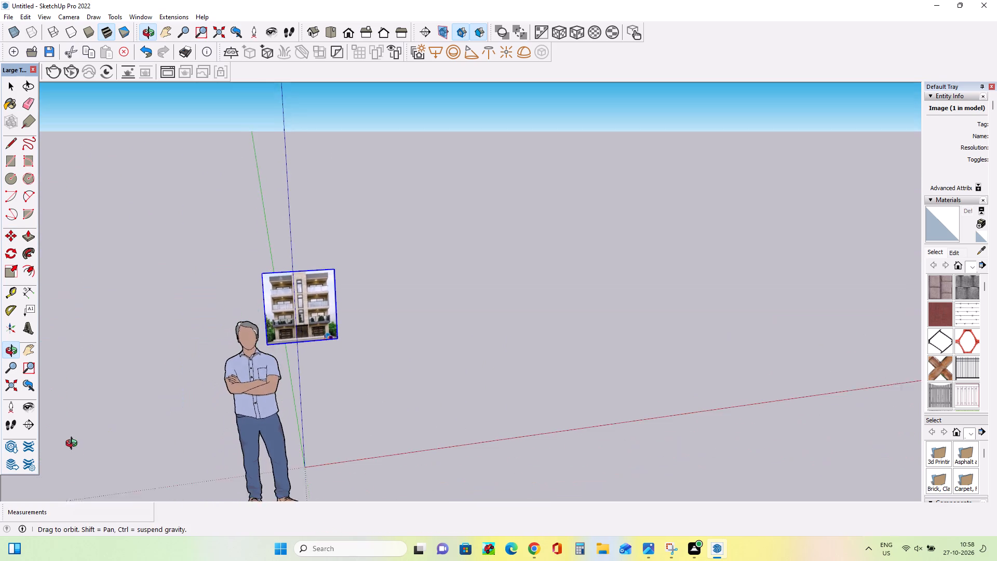
{"action": "middle_click_drag", "start_coordinate": [74, 445], "coordinate": [75, 446]}
{"action": "scroll", "coordinate": [262, 374], "scroll_direction": "down", "scroll_amount": 4}
{"action": "middle_click_drag", "start_coordinate": [435, 350], "coordinate": [371, 306]}
{"action": "scroll", "coordinate": [319, 369], "scroll_direction": "up", "scroll_amount": 6}
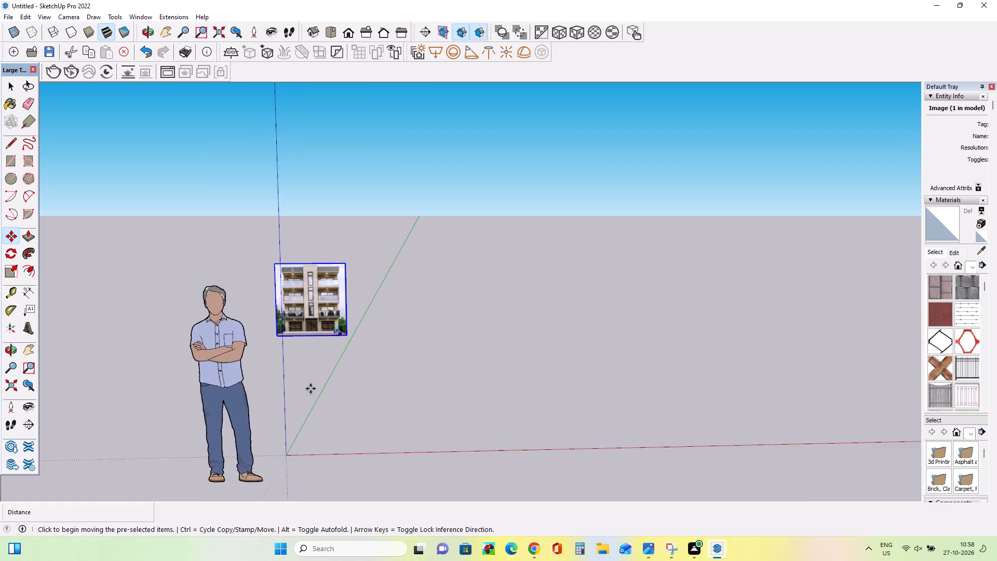
{"action": "scroll", "coordinate": [311, 389], "scroll_direction": "up", "scroll_amount": 2}
{"action": "middle_click_drag", "start_coordinate": [340, 384], "coordinate": [403, 402]}
{"action": "left_click", "coordinate": [11, 158]}
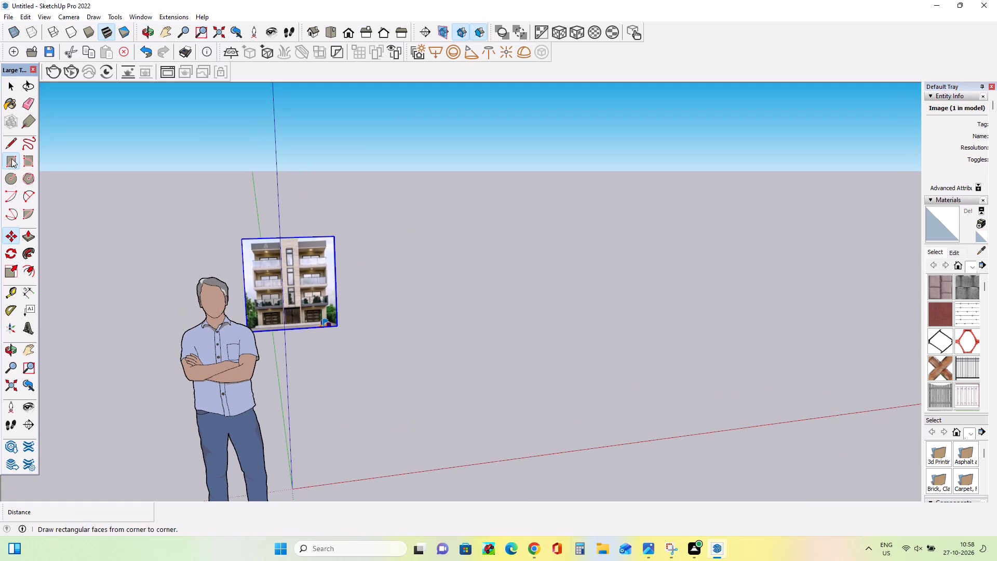
{"action": "left_click", "coordinate": [7, 272]}
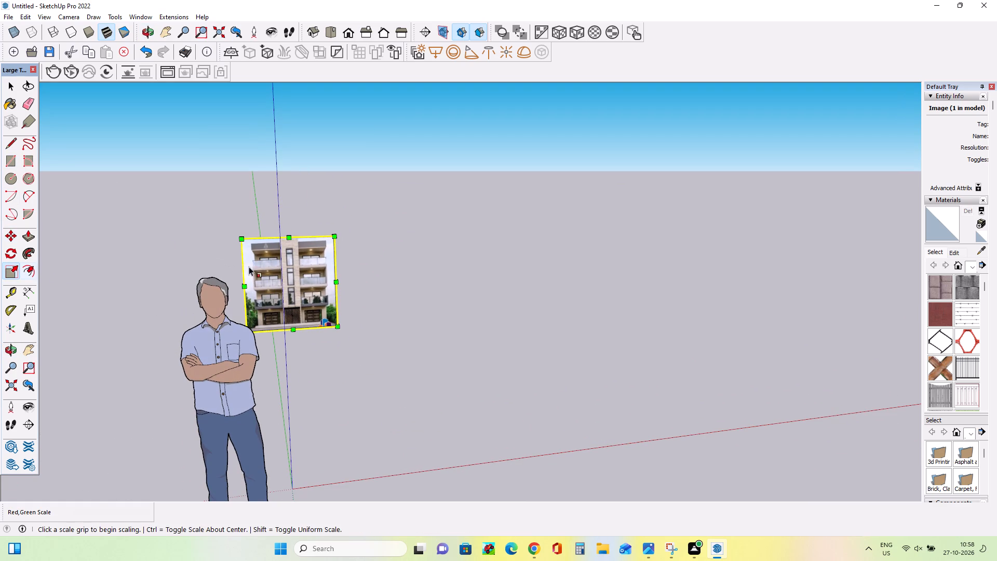
{"action": "left_click_drag", "start_coordinate": [243, 239], "coordinate": [154, 130]}
Stretch the facade image taller to a green scale of about 1.50 and widen it along red.
{"action": "scroll", "coordinate": [378, 235], "scroll_direction": "down", "scroll_amount": 4}
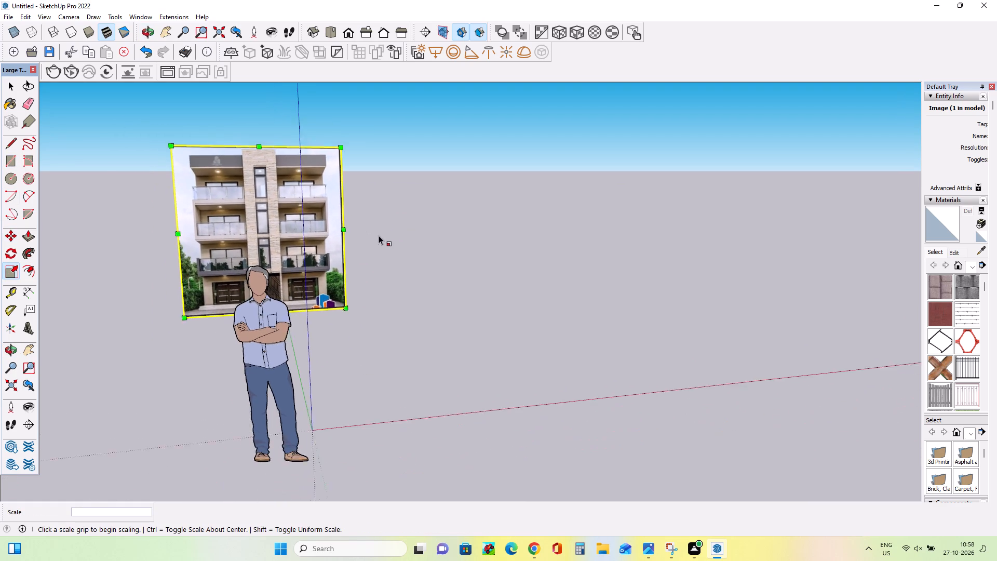
{"action": "scroll", "coordinate": [379, 235], "scroll_direction": "down", "scroll_amount": 4}
{"action": "left_click_drag", "start_coordinate": [283, 163], "coordinate": [292, 96]}
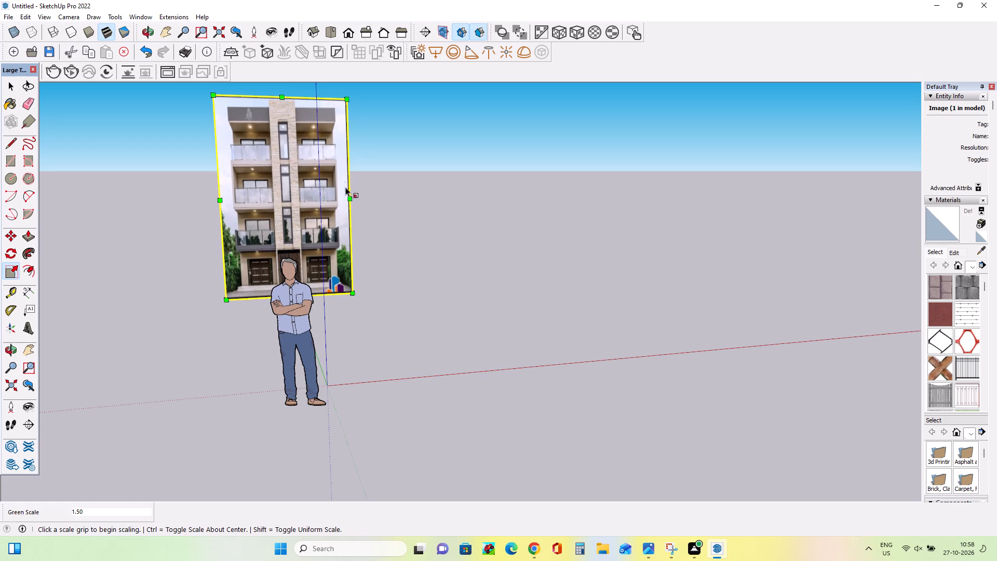
{"action": "left_click_drag", "start_coordinate": [345, 196], "coordinate": [378, 195]}
Draw a large freehand rectangle flat on the ground beside the facade image, parallel to the red and green axes.
{"action": "scroll", "coordinate": [313, 291], "scroll_direction": "down", "scroll_amount": 6}
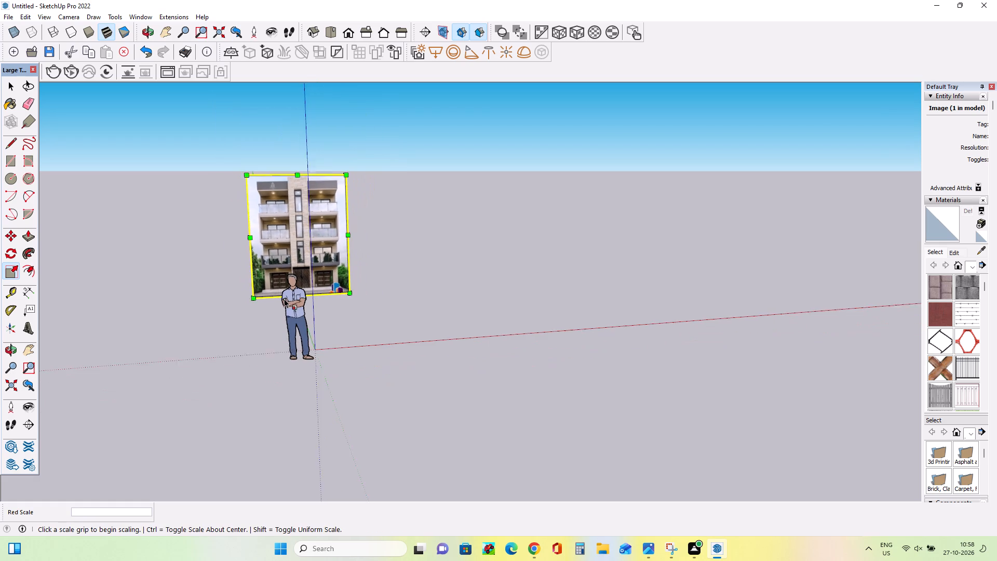
{"action": "scroll", "coordinate": [284, 299], "scroll_direction": "down", "scroll_amount": 1}
{"action": "middle_click_drag", "start_coordinate": [447, 318], "coordinate": [440, 337]}
{"action": "scroll", "coordinate": [357, 287], "scroll_direction": "up", "scroll_amount": 6}
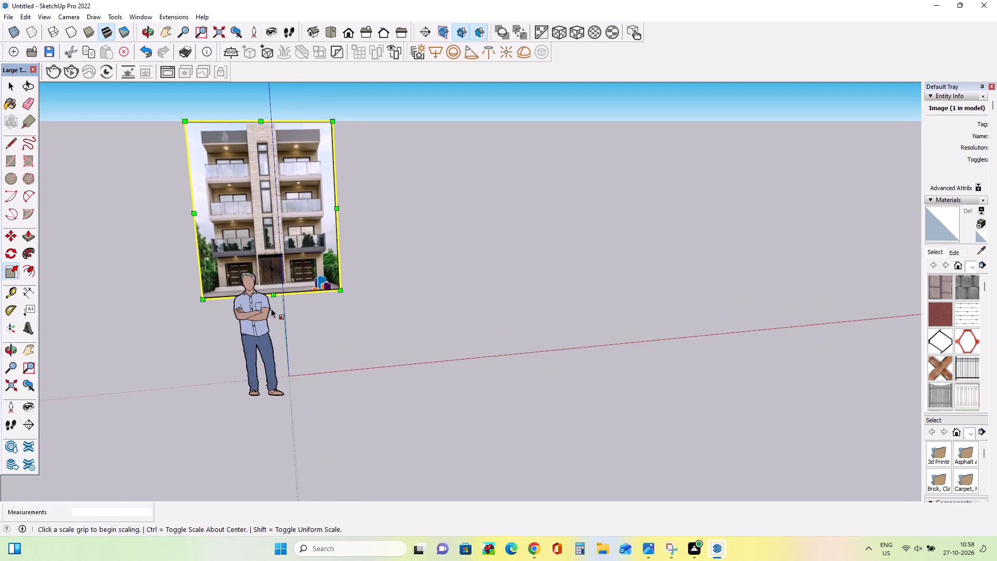
{"action": "middle_click_drag", "start_coordinate": [272, 310], "coordinate": [276, 325]}
{"action": "left_click", "coordinate": [6, 157]}
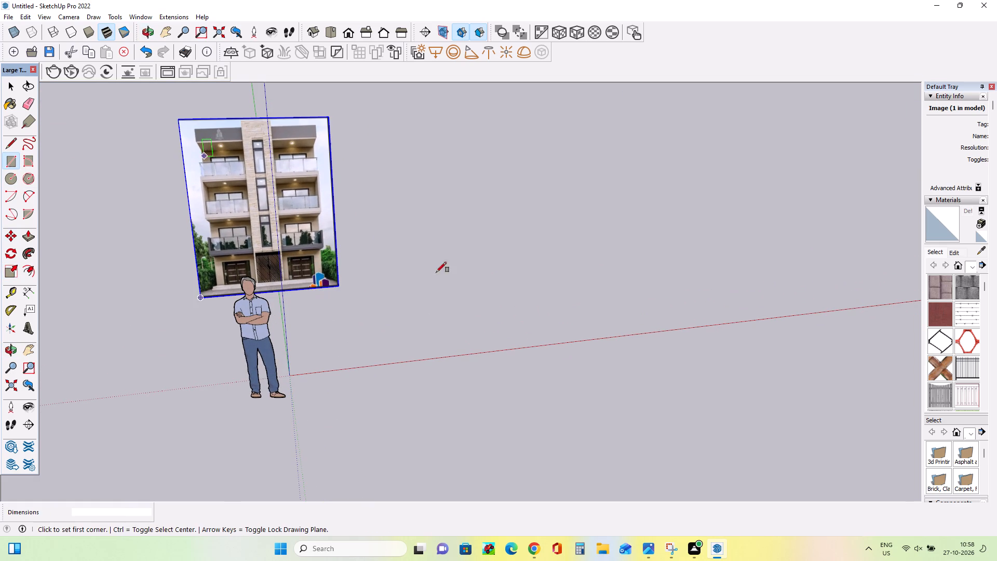
{"action": "left_click", "coordinate": [412, 303]}
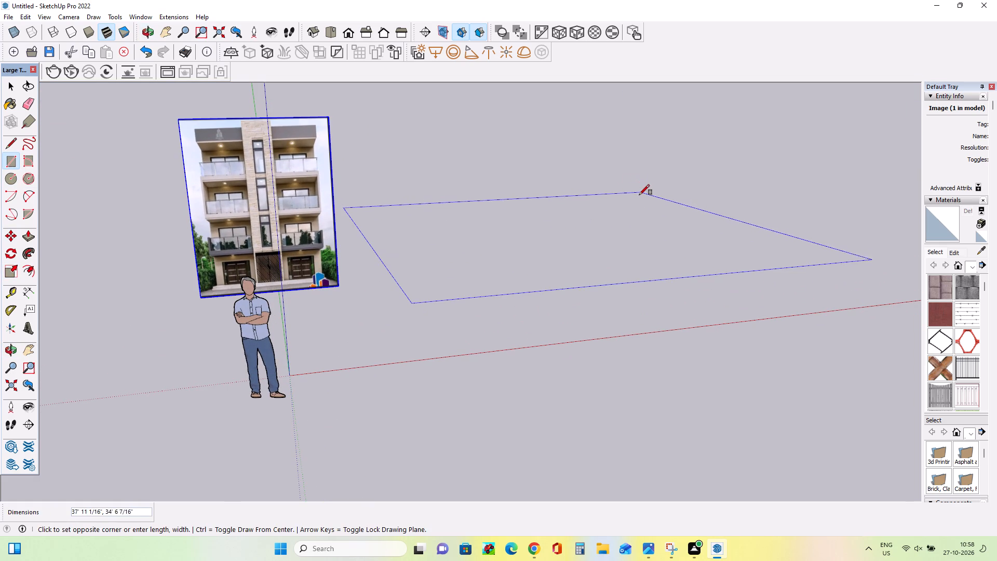
{"action": "left_click", "coordinate": [623, 206]}
{"action": "middle_click_drag", "start_coordinate": [418, 322], "coordinate": [354, 314]}
{"action": "scroll", "coordinate": [340, 315], "scroll_direction": "down", "scroll_amount": 2}
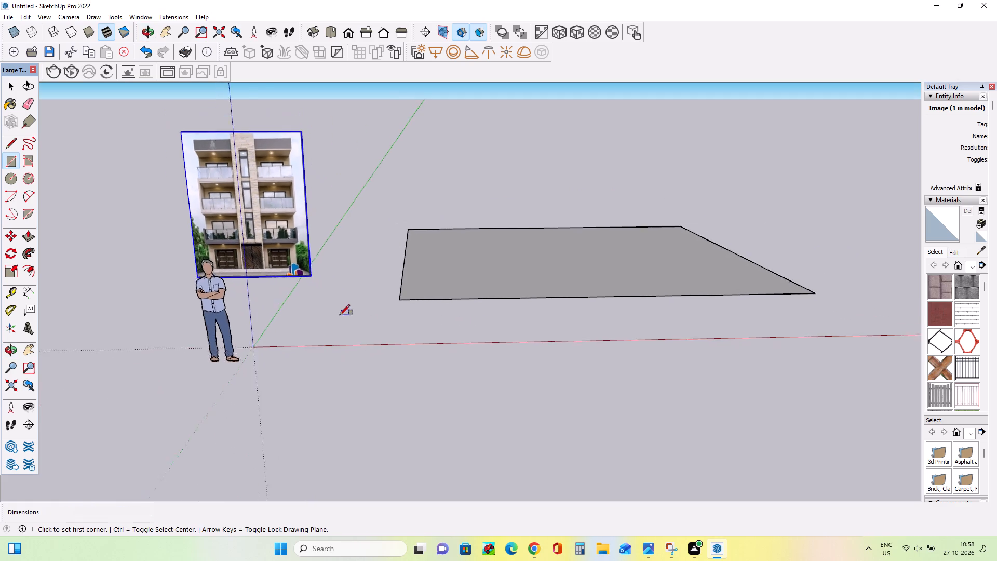
Move the facade image away from the scale figure and place it beside the near side edge of the ground rectangle.
{"action": "scroll", "coordinate": [340, 315], "scroll_direction": "down", "scroll_amount": 4}
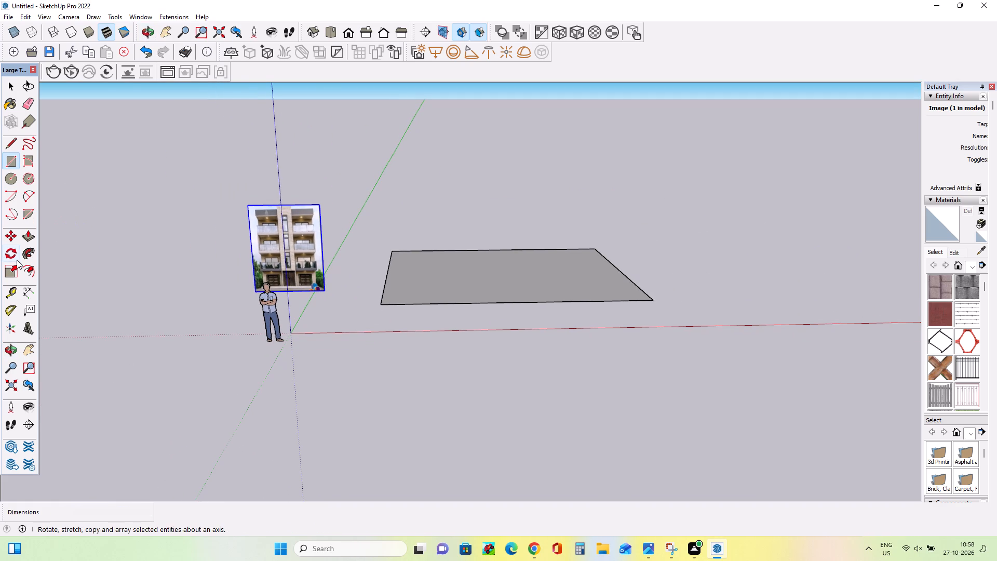
{"action": "left_click", "coordinate": [11, 241]}
{"action": "left_click_drag", "start_coordinate": [327, 292], "coordinate": [375, 271]}
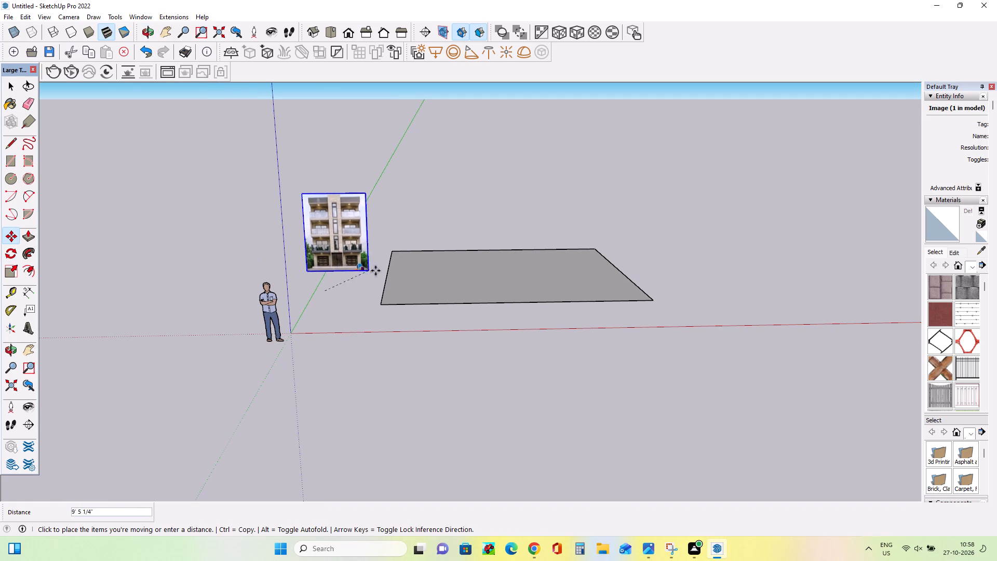
{"action": "left_click_drag", "start_coordinate": [375, 271], "coordinate": [385, 279]}
{"action": "middle_click_drag", "start_coordinate": [389, 296], "coordinate": [446, 202]}
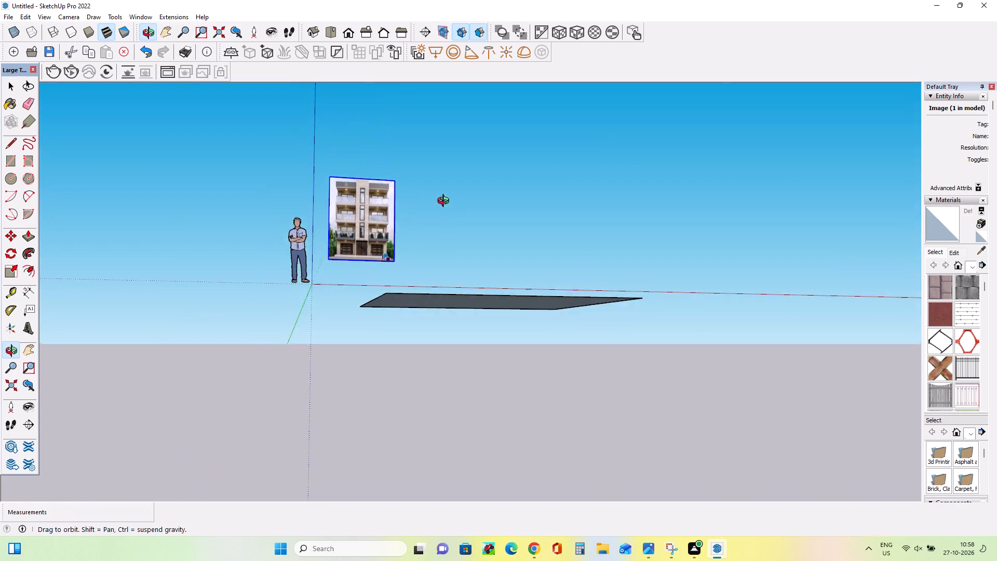
{"action": "middle_click_drag", "start_coordinate": [446, 202], "coordinate": [900, 315]}
{"action": "left_click", "coordinate": [527, 291]}
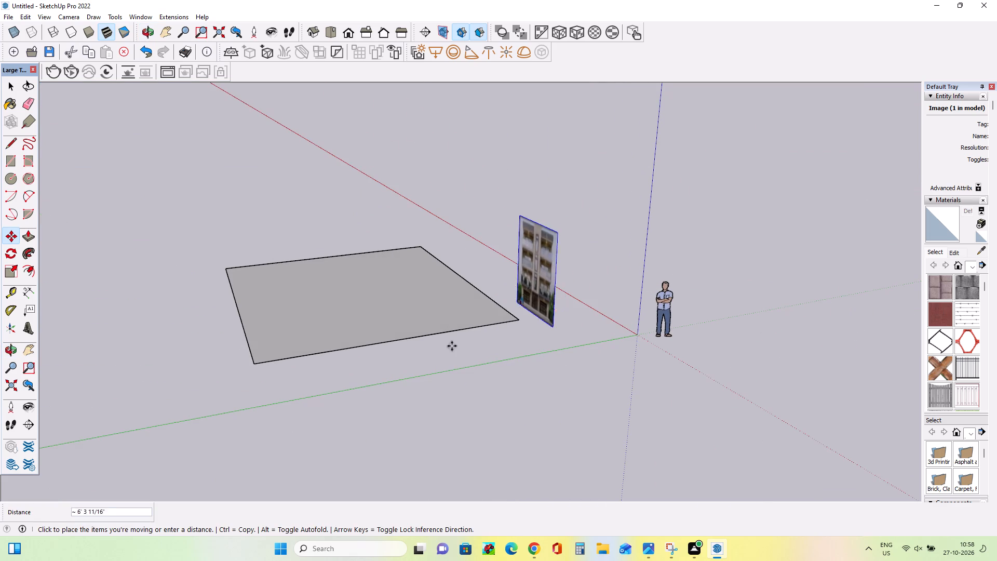
{"action": "left_click", "coordinate": [378, 341]}
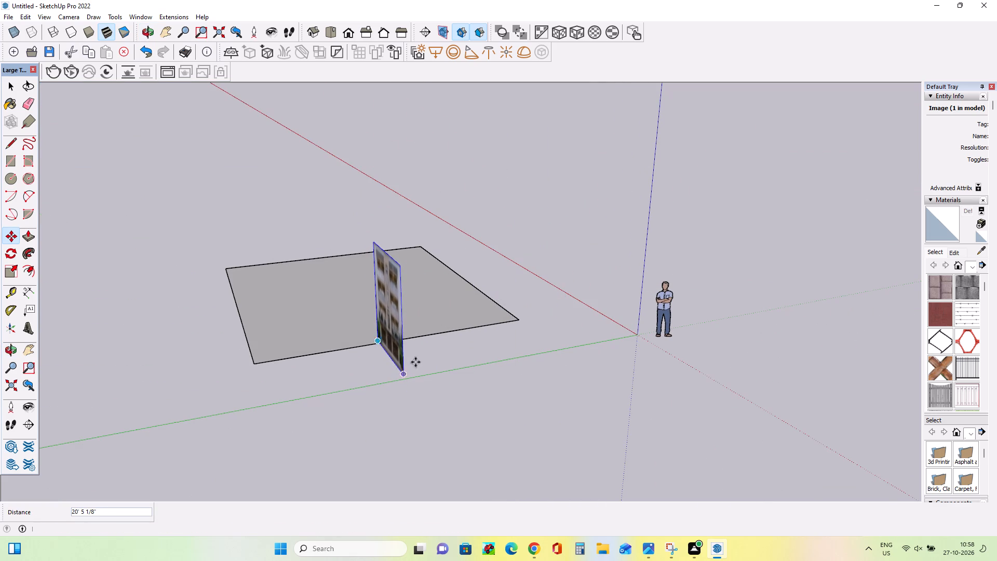
{"action": "middle_click_drag", "start_coordinate": [573, 379], "coordinate": [0, 424]}
{"action": "left_click_drag", "start_coordinate": [411, 235], "coordinate": [450, 279]}
{"action": "middle_click_drag", "start_coordinate": [445, 337], "coordinate": [503, 331]}
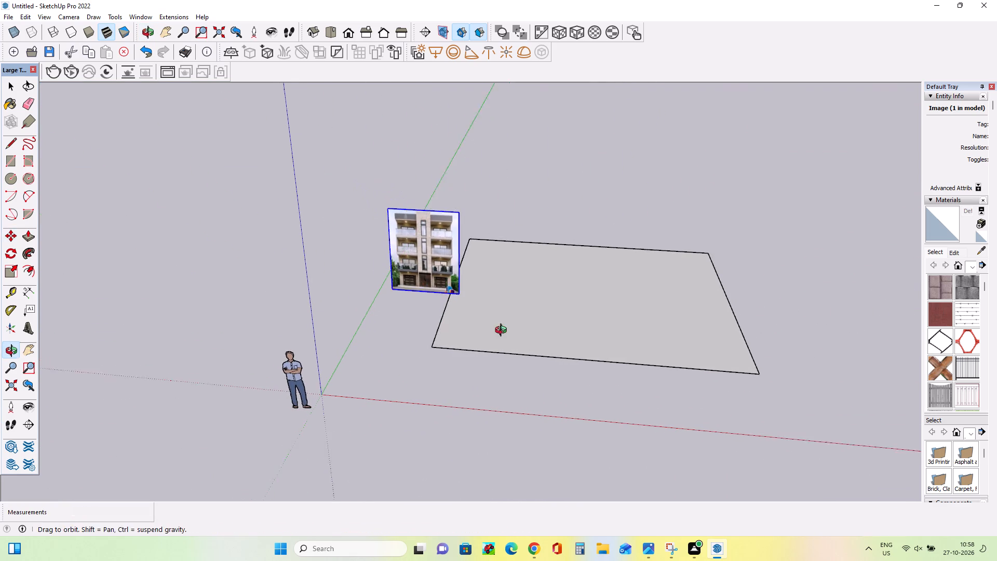
{"action": "middle_click_drag", "start_coordinate": [503, 331], "coordinate": [526, 314]}
{"action": "scroll", "coordinate": [463, 298], "scroll_direction": "up", "scroll_amount": 3}
{"action": "left_click_drag", "start_coordinate": [460, 294], "coordinate": [427, 339]}
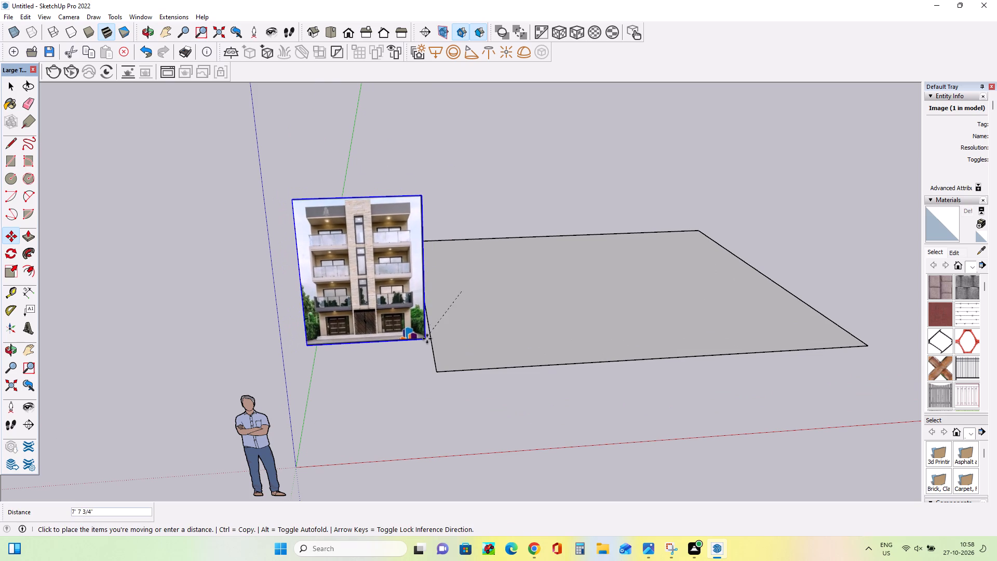
{"action": "left_click_drag", "start_coordinate": [427, 339], "coordinate": [429, 337]}
Examine the facade image's ground floor, entrance gate and balconies against the ground rectangle.
{"action": "scroll", "coordinate": [311, 295], "scroll_direction": "down", "scroll_amount": 6}
{"action": "scroll", "coordinate": [470, 336], "scroll_direction": "up", "scroll_amount": 2}
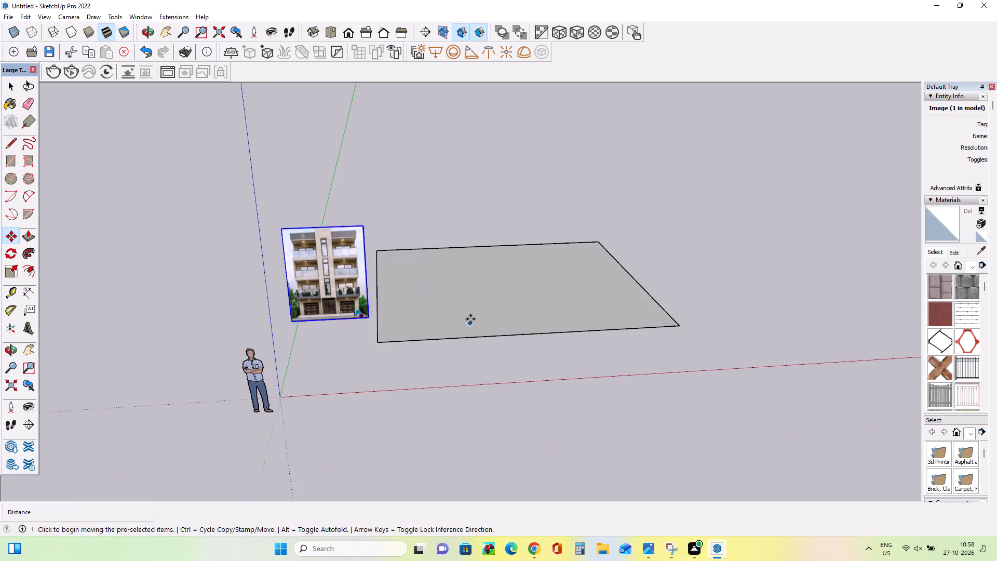
{"action": "scroll", "coordinate": [470, 319], "scroll_direction": "up", "scroll_amount": 3}
{"action": "middle_click_drag", "start_coordinate": [429, 311], "coordinate": [435, 289]}
{"action": "scroll", "coordinate": [233, 264], "scroll_direction": "up", "scroll_amount": 8}
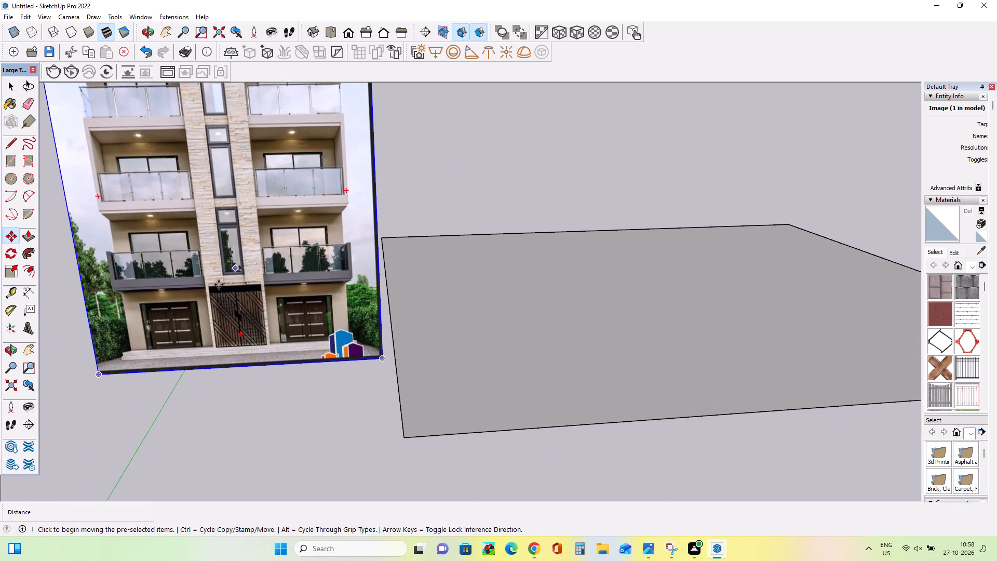
{"action": "middle_click_drag", "start_coordinate": [210, 293], "coordinate": [239, 263]}
{"action": "scroll", "coordinate": [240, 308], "scroll_direction": "up", "scroll_amount": 8}
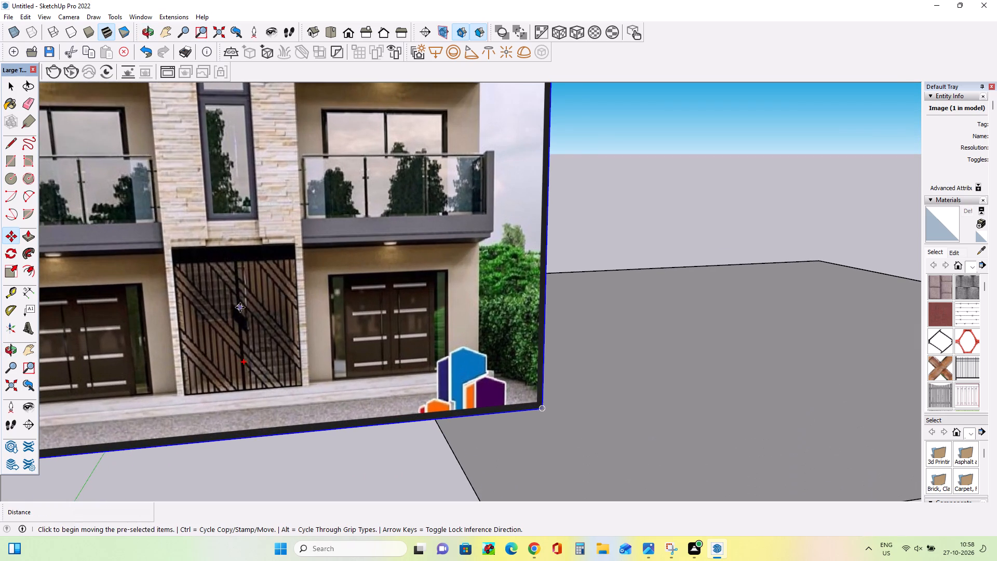
{"action": "scroll", "coordinate": [240, 308], "scroll_direction": "down", "scroll_amount": 7}
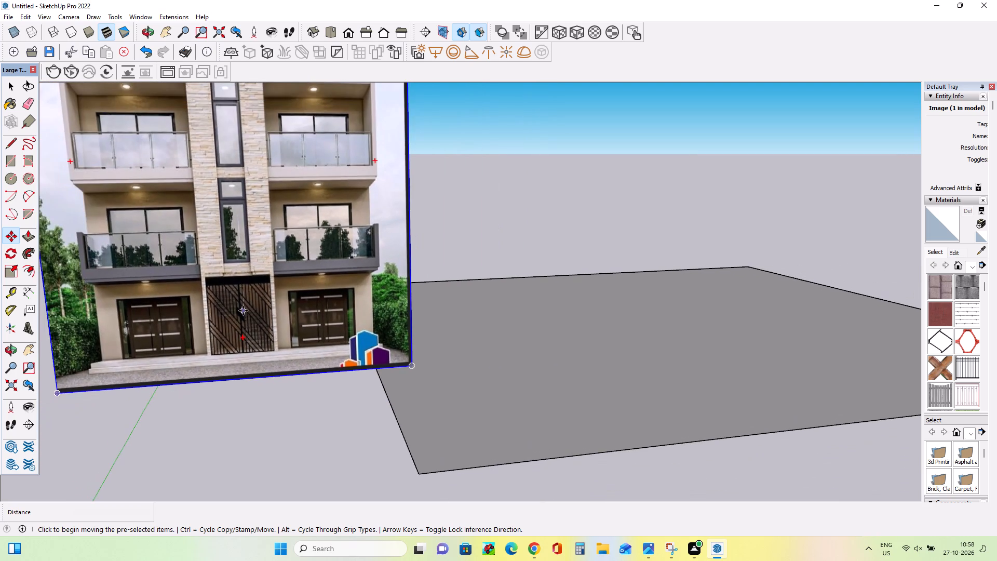
{"action": "scroll", "coordinate": [243, 311], "scroll_direction": "down", "scroll_amount": 3}
{"action": "middle_click_drag", "start_coordinate": [373, 355], "coordinate": [309, 359]}
{"action": "scroll", "coordinate": [309, 359], "scroll_direction": "down", "scroll_amount": 5}
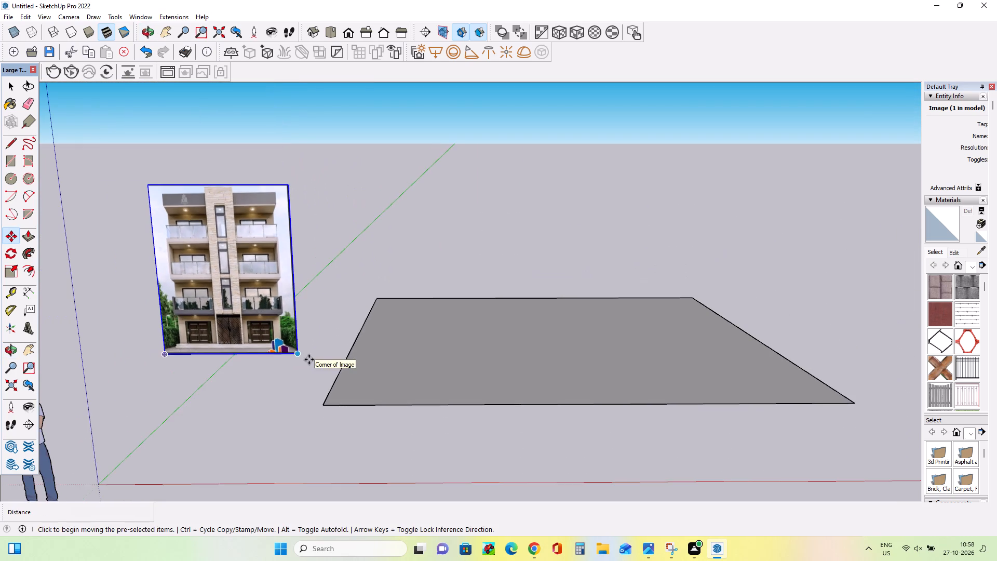
{"action": "middle_click_drag", "start_coordinate": [360, 356], "coordinate": [368, 359]}
{"action": "middle_click", "coordinate": [503, 380]}
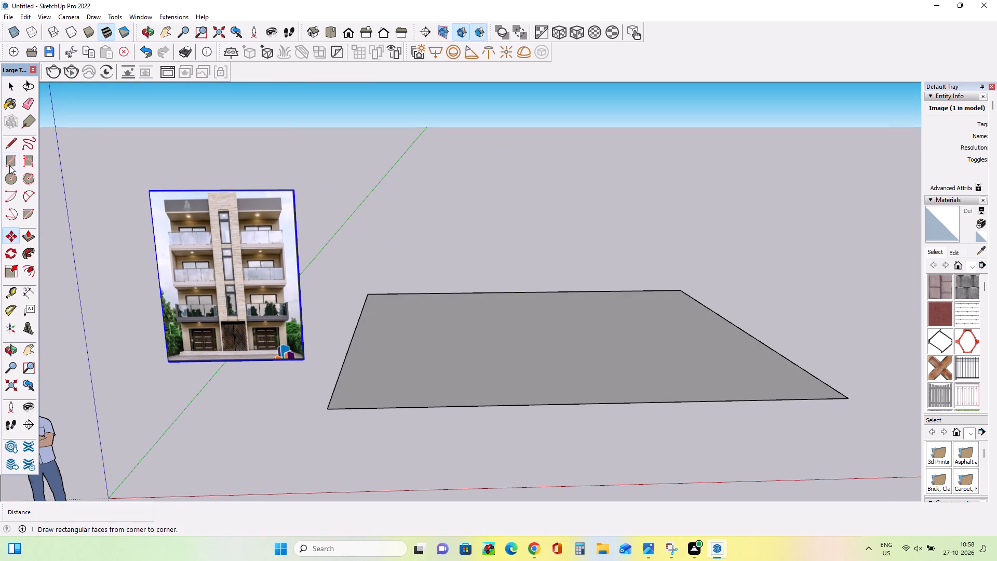
Draw a rectangle about 20' 10 7/8" by 26' 8 1/4" inside the ground rectangle, from its far side edge to its back edge.
{"action": "left_click", "coordinate": [11, 159]}
{"action": "middle_click_drag", "start_coordinate": [303, 303], "coordinate": [308, 313]}
{"action": "scroll", "coordinate": [233, 369], "scroll_direction": "up", "scroll_amount": 8}
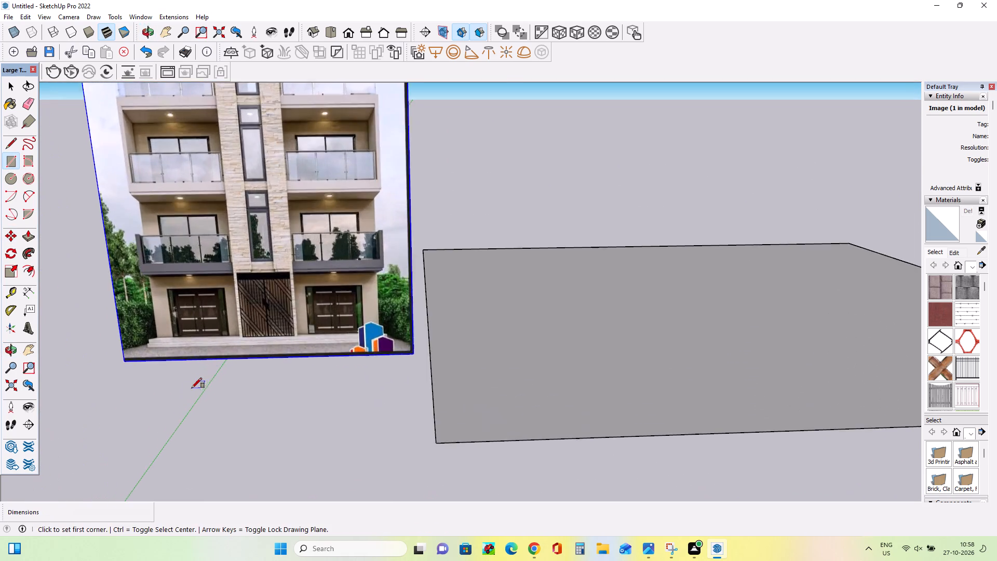
{"action": "scroll", "coordinate": [192, 388], "scroll_direction": "up", "scroll_amount": 3}
{"action": "scroll", "coordinate": [159, 343], "scroll_direction": "down", "scroll_amount": 3}
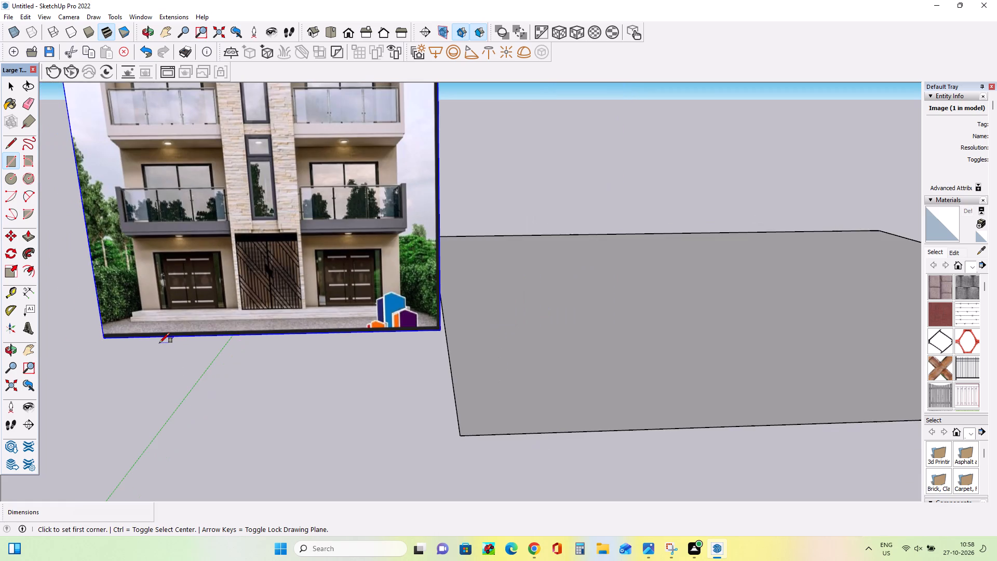
{"action": "scroll", "coordinate": [159, 343], "scroll_direction": "down", "scroll_amount": 8}
{"action": "middle_click_drag", "start_coordinate": [263, 342], "coordinate": [267, 348]}
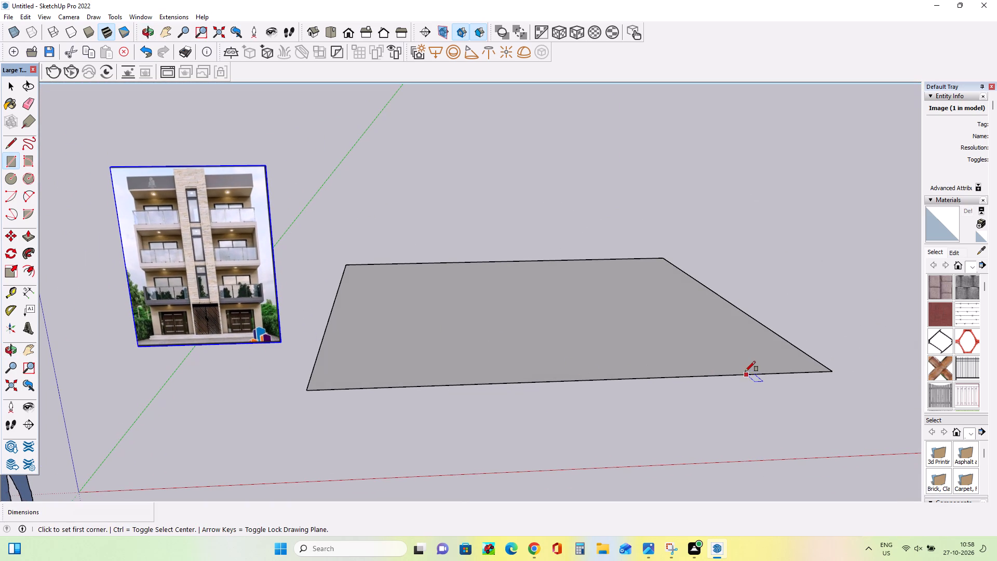
{"action": "left_click", "coordinate": [773, 333]}
{"action": "left_click", "coordinate": [396, 262]}
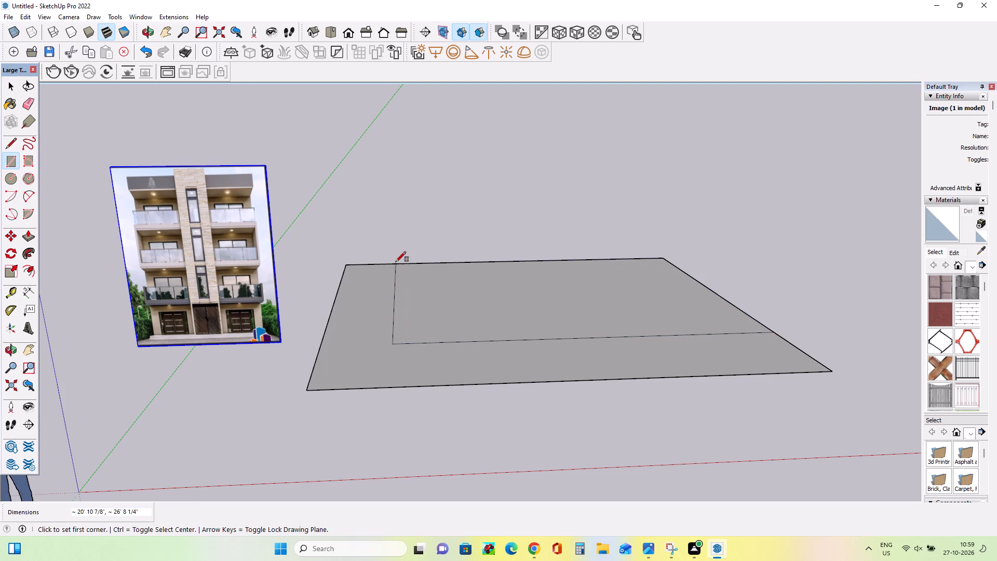
Draw a rectangle about 6' 7 3/8" by 20' 10 7/8" from the inner front line to the back edge, toward the side away from the image.
{"action": "middle_click_drag", "start_coordinate": [415, 356], "coordinate": [413, 380]}
{"action": "scroll", "coordinate": [305, 358], "scroll_direction": "down", "scroll_amount": 3}
{"action": "middle_click_drag", "start_coordinate": [610, 357], "coordinate": [624, 338]}
{"action": "scroll", "coordinate": [517, 318], "scroll_direction": "up", "scroll_amount": 3}
{"action": "middle_click", "coordinate": [517, 318]}
{"action": "scroll", "coordinate": [517, 318], "scroll_direction": "down", "scroll_amount": 2}
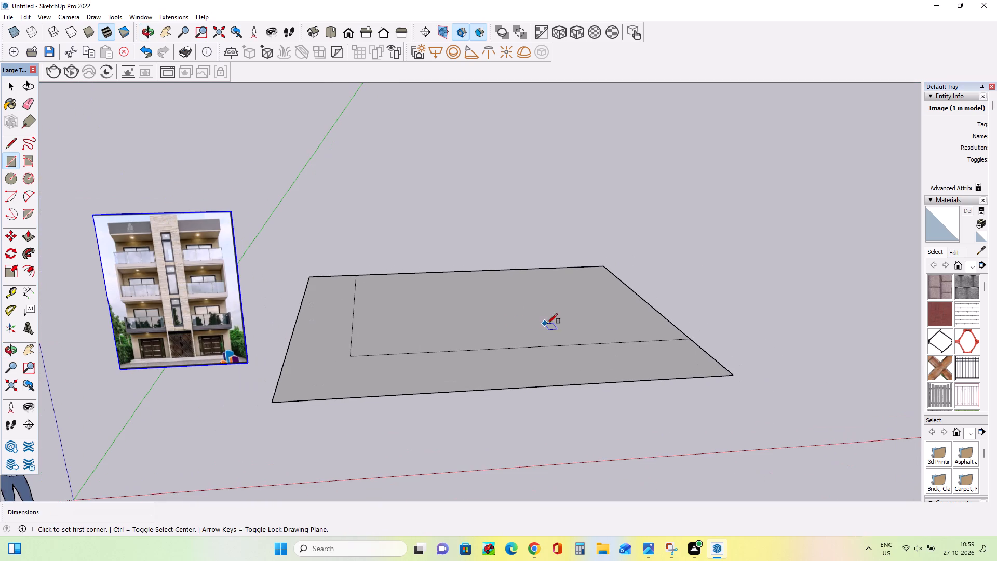
{"action": "middle_click_drag", "start_coordinate": [547, 324], "coordinate": [539, 332]}
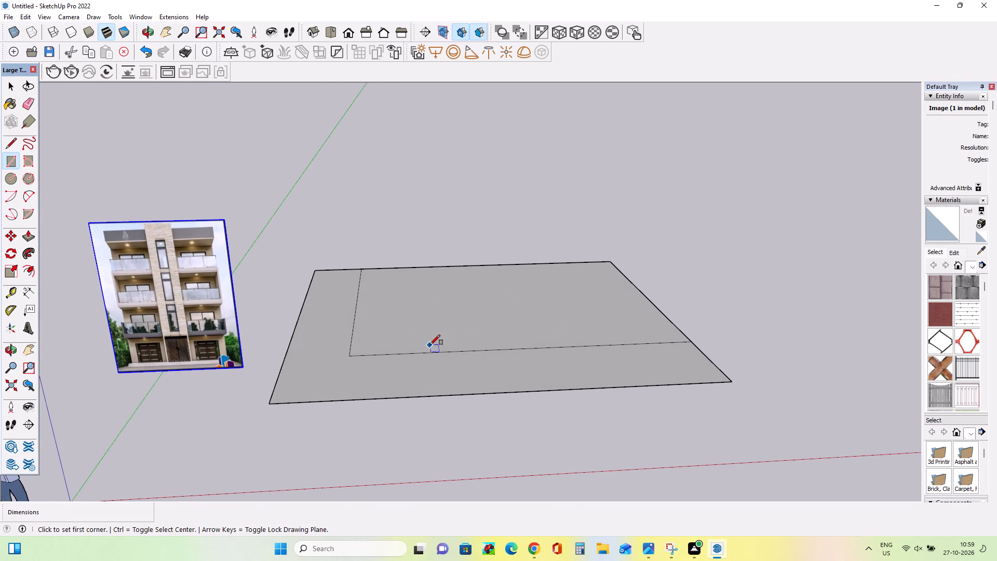
{"action": "middle_click_drag", "start_coordinate": [432, 350], "coordinate": [433, 369]}
{"action": "scroll", "coordinate": [149, 347], "scroll_direction": "up", "scroll_amount": 12}
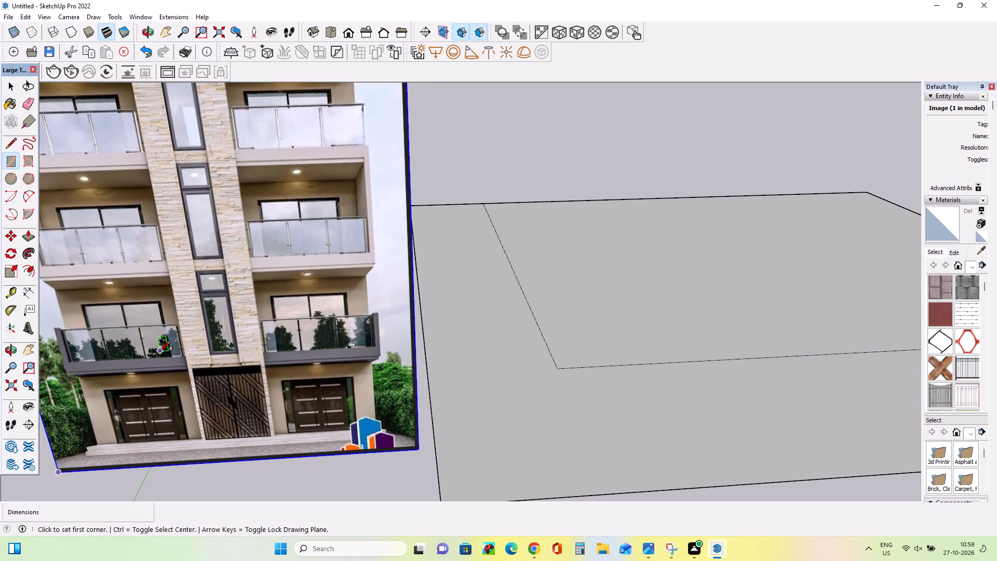
{"action": "scroll", "coordinate": [142, 351], "scroll_direction": "down", "scroll_amount": 8}
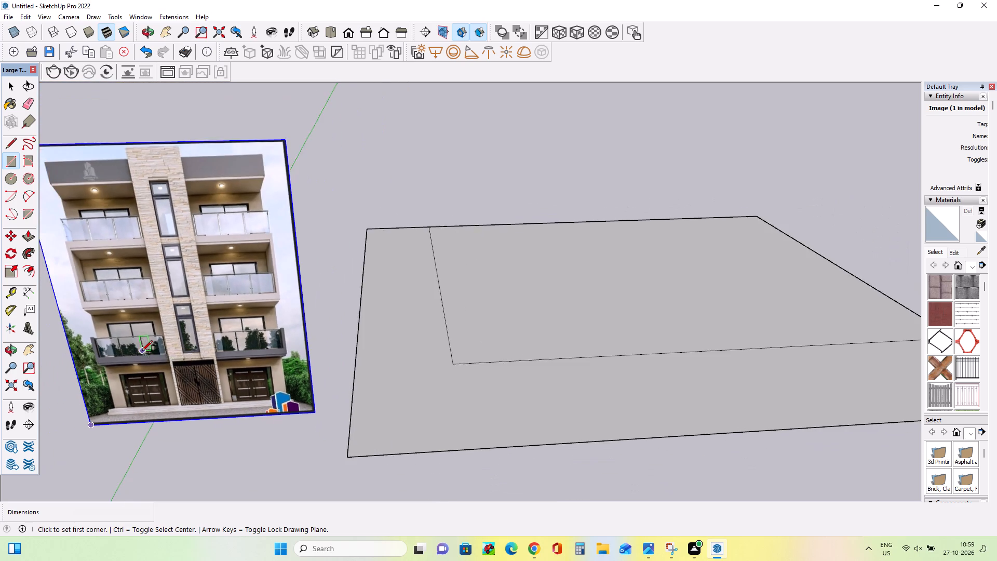
{"action": "scroll", "coordinate": [142, 351], "scroll_direction": "down", "scroll_amount": 5}
{"action": "middle_click_drag", "start_coordinate": [359, 386], "coordinate": [362, 393]}
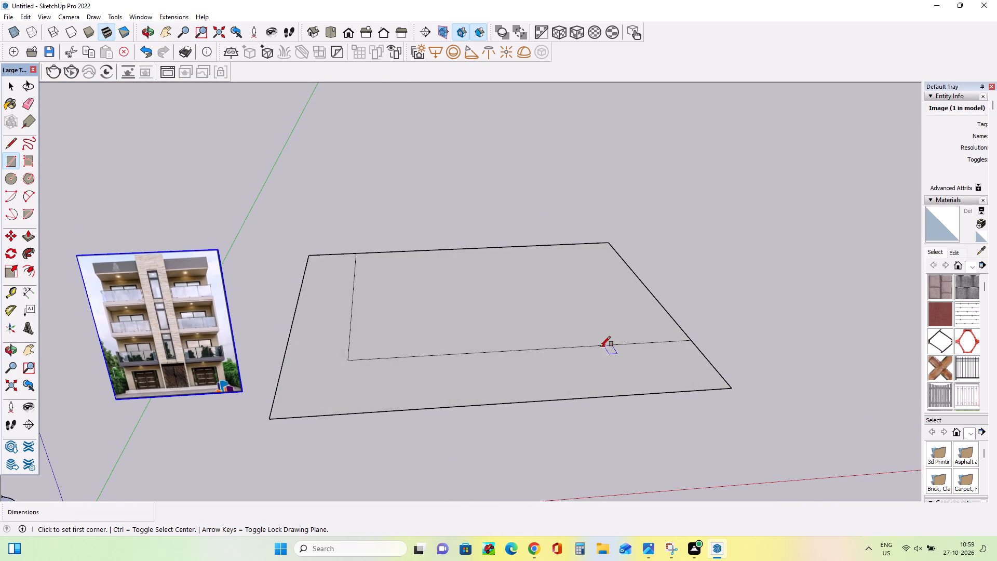
{"action": "left_click", "coordinate": [600, 346]}
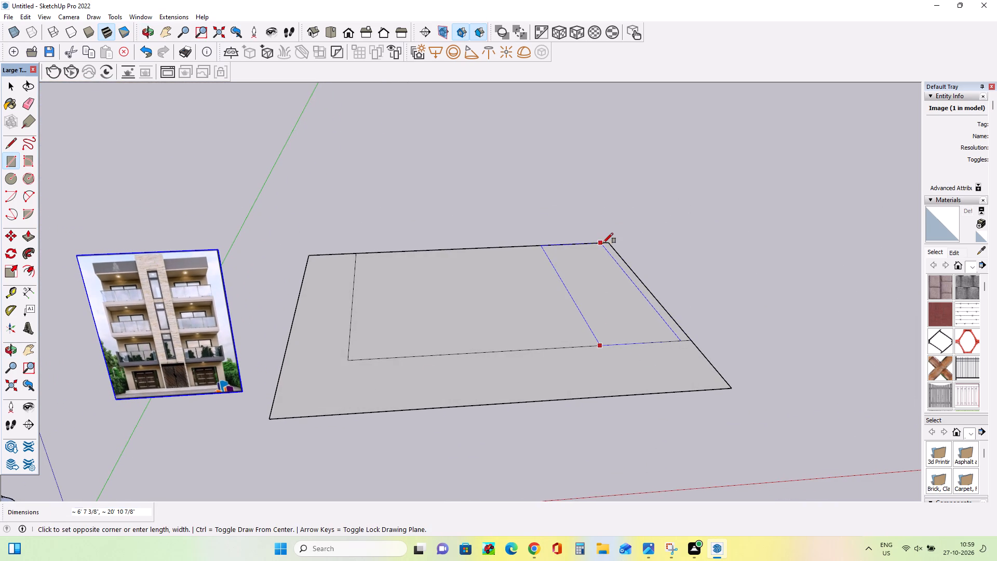
{"action": "left_click", "coordinate": [605, 242]}
Draw a rectangle about 20' 10 7/8" by 7' 1 7/16" from the inner front corner nearest the facade image to the back edge.
{"action": "middle_click_drag", "start_coordinate": [603, 339], "coordinate": [609, 355]}
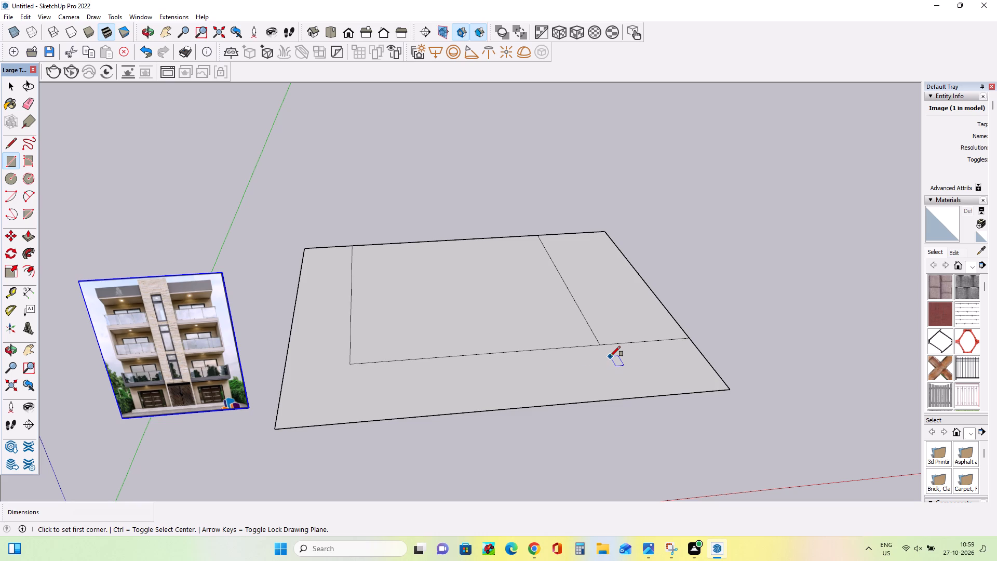
{"action": "middle_click_drag", "start_coordinate": [541, 383], "coordinate": [548, 404]}
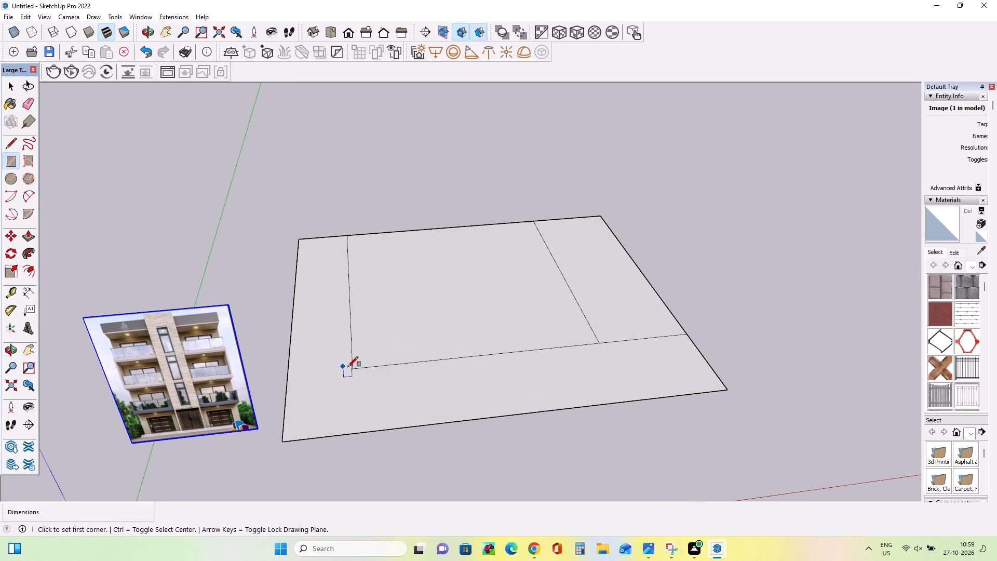
{"action": "left_click", "coordinate": [354, 368]}
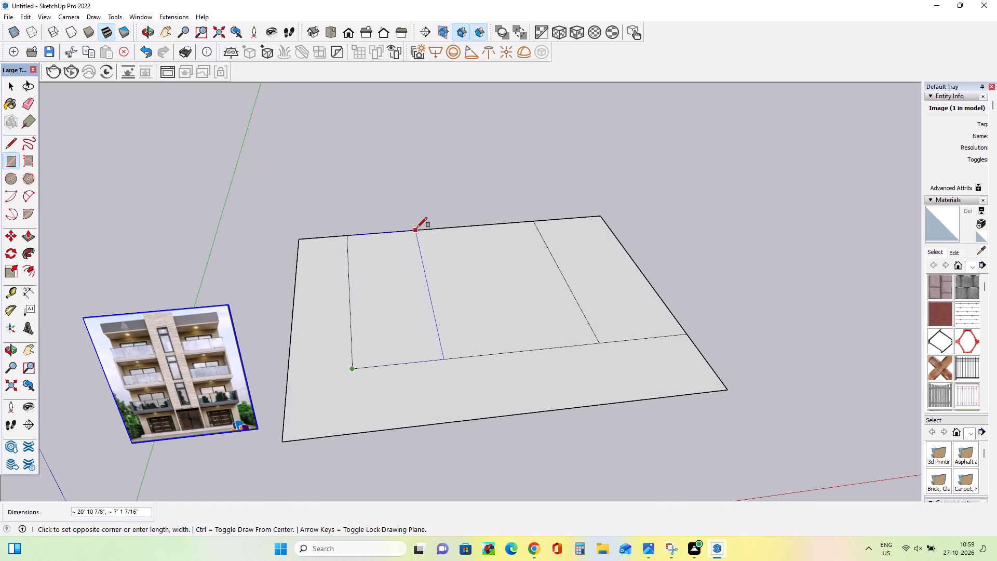
{"action": "left_click", "coordinate": [418, 228]}
Draw a narrow full-depth strip inside each middle divider, the one nearer the facade image about 2' 4 5/8" wide.
{"action": "middle_click_drag", "start_coordinate": [488, 311], "coordinate": [488, 286]}
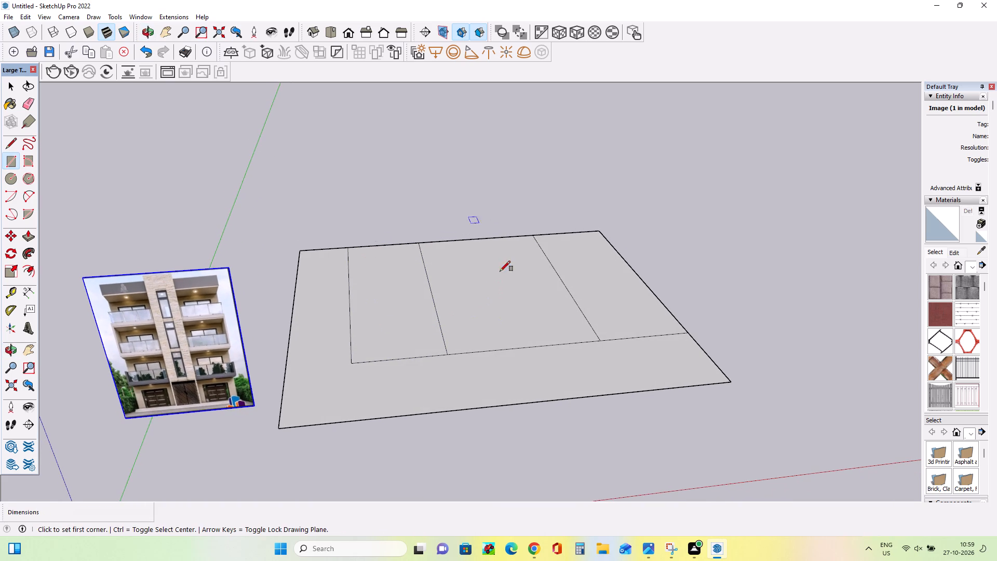
{"action": "middle_click_drag", "start_coordinate": [500, 276], "coordinate": [479, 266]}
{"action": "scroll", "coordinate": [425, 369], "scroll_direction": "up", "scroll_amount": 3}
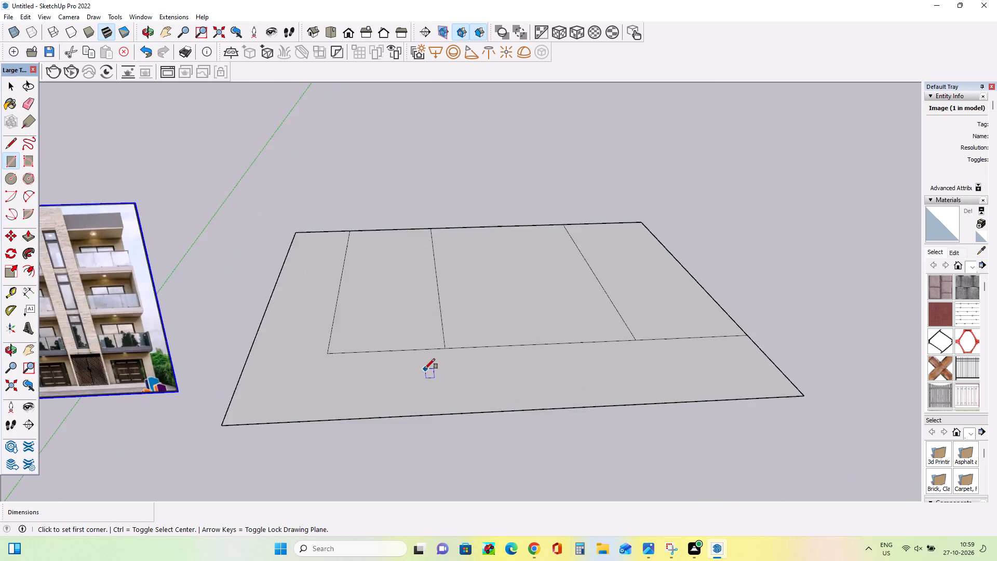
{"action": "scroll", "coordinate": [425, 369], "scroll_direction": "up", "scroll_amount": 1}
{"action": "left_click", "coordinate": [450, 341]}
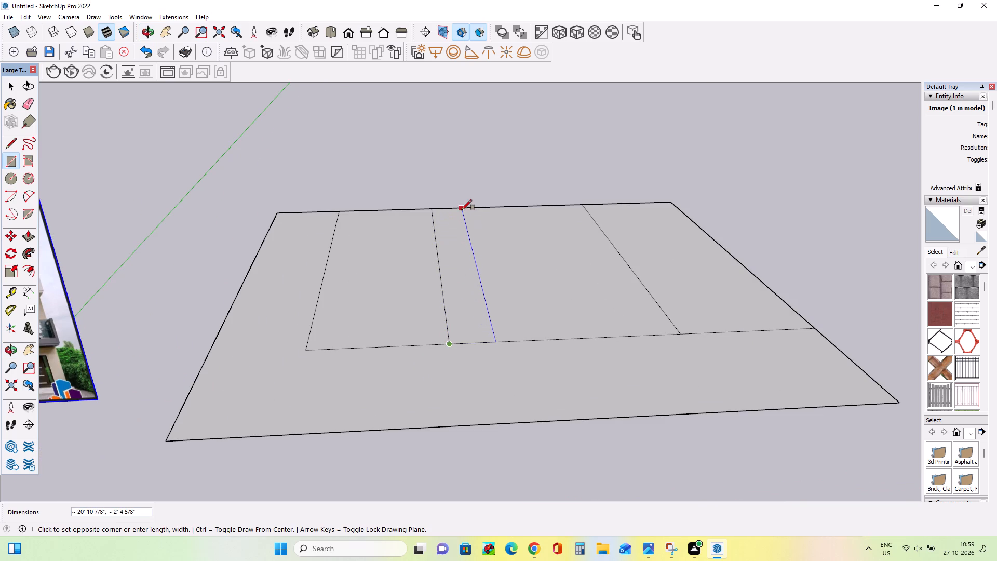
{"action": "left_click", "coordinate": [462, 210]}
{"action": "left_click", "coordinate": [680, 333]}
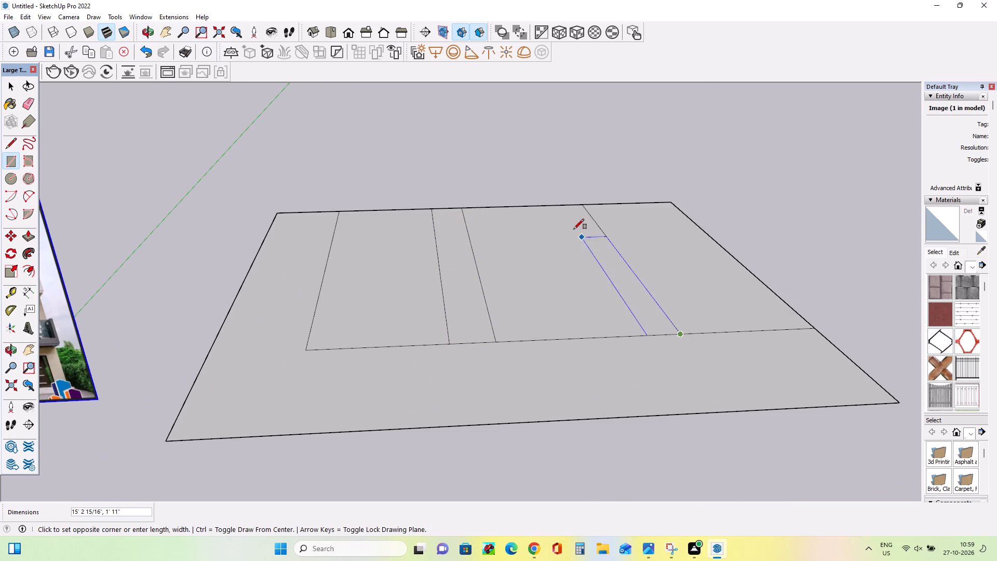
{"action": "left_click", "coordinate": [553, 205]}
Erase the outer line of each narrow divider strip, leaving a single dividing line on either side of the middle bay.
{"action": "scroll", "coordinate": [497, 296], "scroll_direction": "down", "scroll_amount": 6}
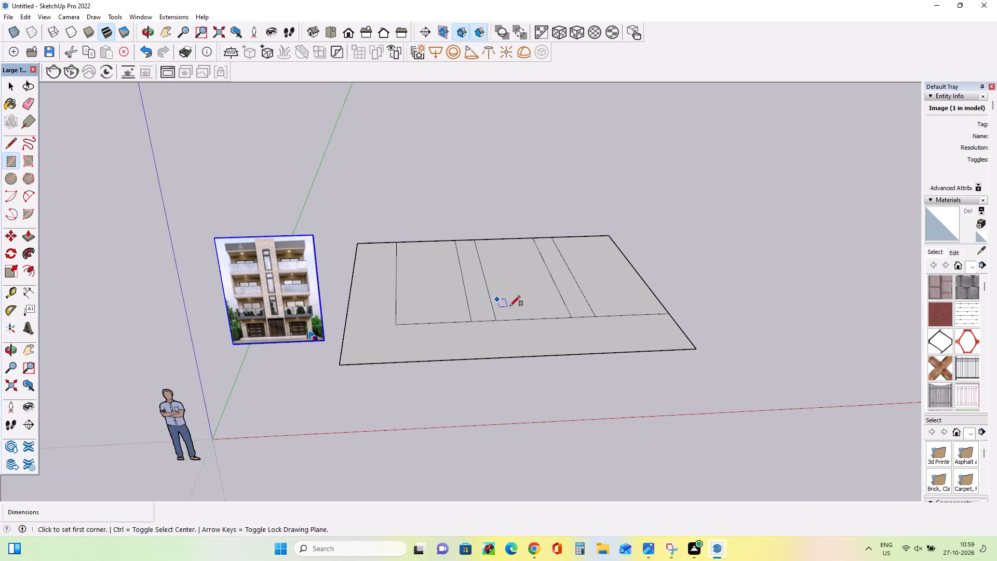
{"action": "middle_click_drag", "start_coordinate": [558, 324], "coordinate": [565, 301]}
{"action": "scroll", "coordinate": [532, 300], "scroll_direction": "up", "scroll_amount": 4}
{"action": "middle_click", "coordinate": [532, 300]}
{"action": "scroll", "coordinate": [533, 305], "scroll_direction": "down", "scroll_amount": 2}
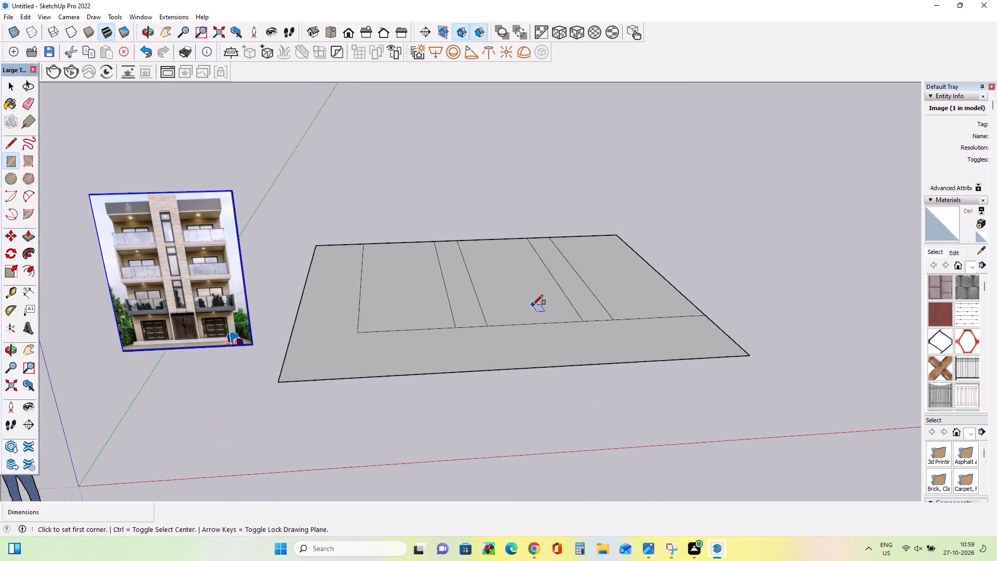
{"action": "middle_click_drag", "start_coordinate": [531, 288], "coordinate": [537, 308]}
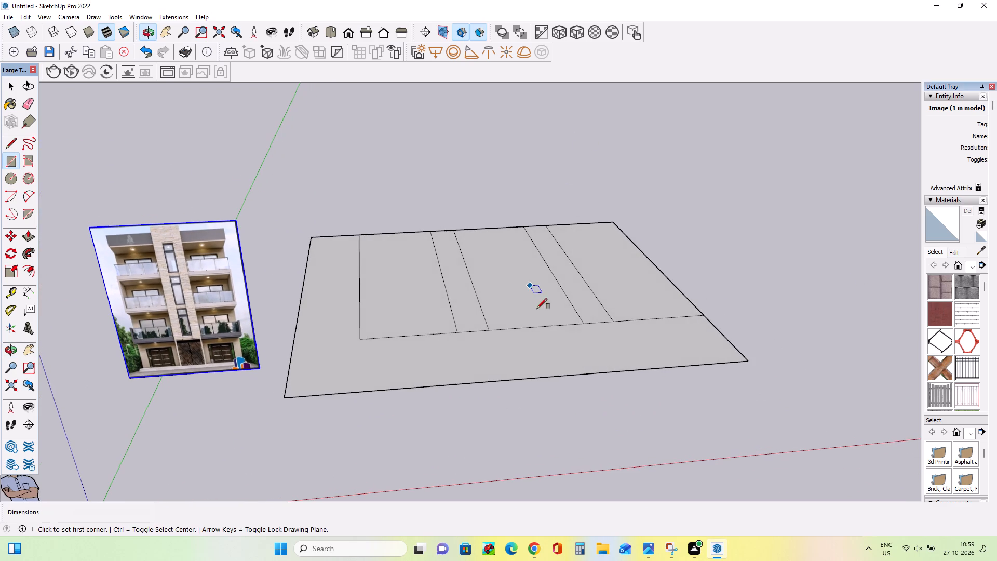
{"action": "middle_click_drag", "start_coordinate": [447, 292], "coordinate": [455, 302]}
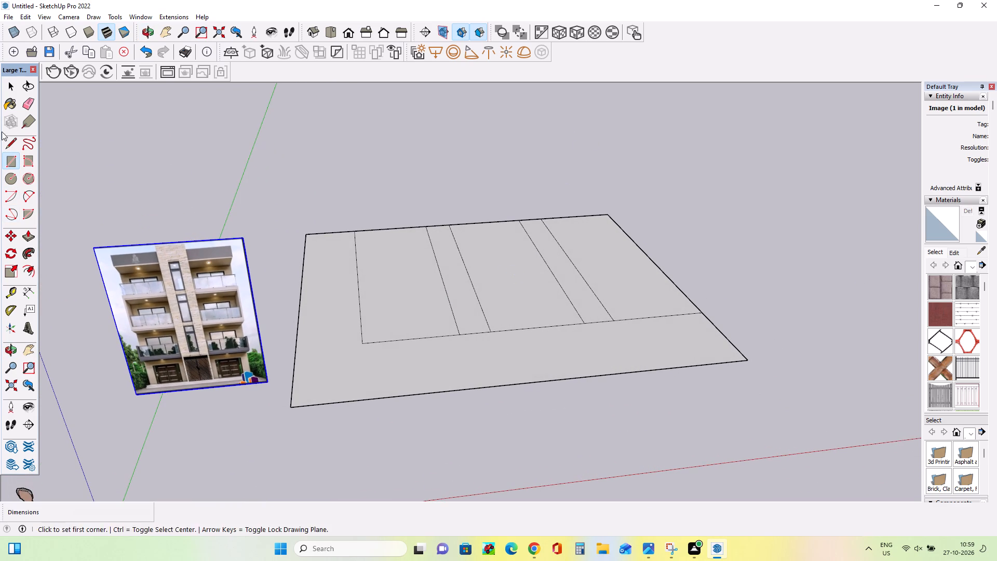
{"action": "left_click", "coordinate": [27, 100]}
{"action": "left_click", "coordinate": [442, 285]}
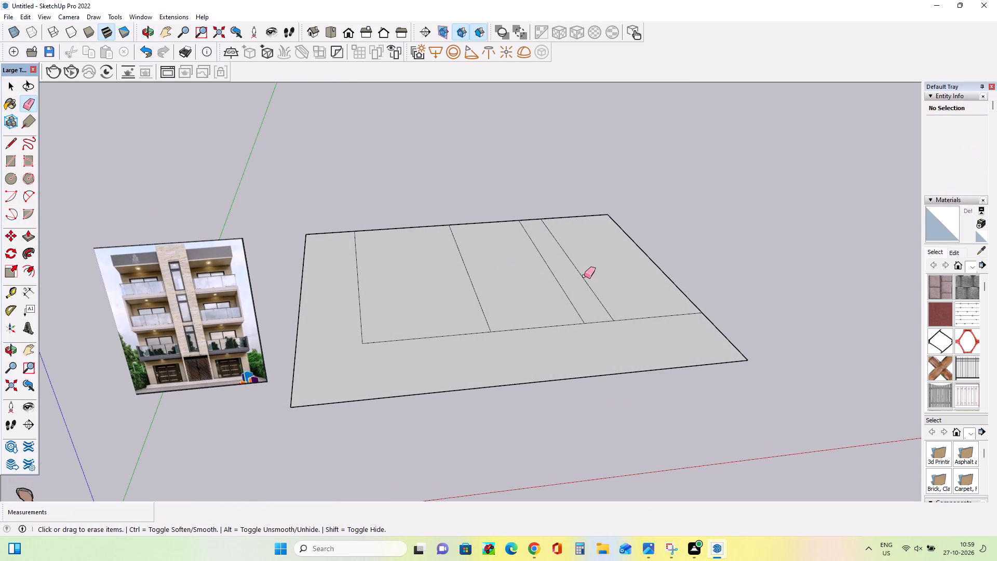
{"action": "left_click", "coordinate": [584, 276]}
{"action": "left_click", "coordinate": [586, 278]}
{"action": "left_click_drag", "start_coordinate": [584, 282], "coordinate": [596, 282]}
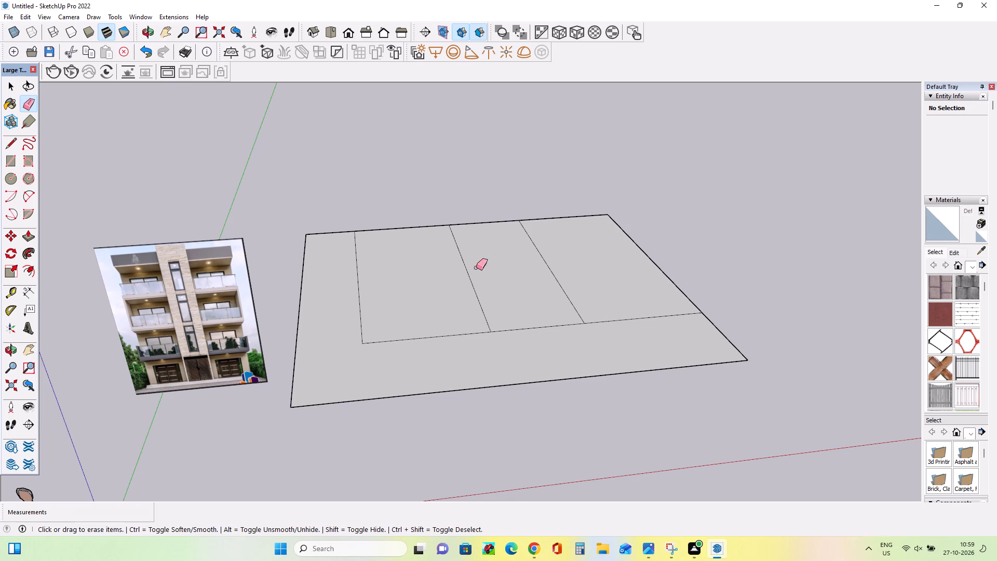
Extrude the two side bays upward to the same height of about 6' 9 3/16", starting with the one nearest the facade picture.
{"action": "middle_click_drag", "start_coordinate": [476, 268], "coordinate": [463, 260]}
{"action": "scroll", "coordinate": [467, 263], "scroll_direction": "up", "scroll_amount": 1}
{"action": "middle_click", "coordinate": [475, 273]}
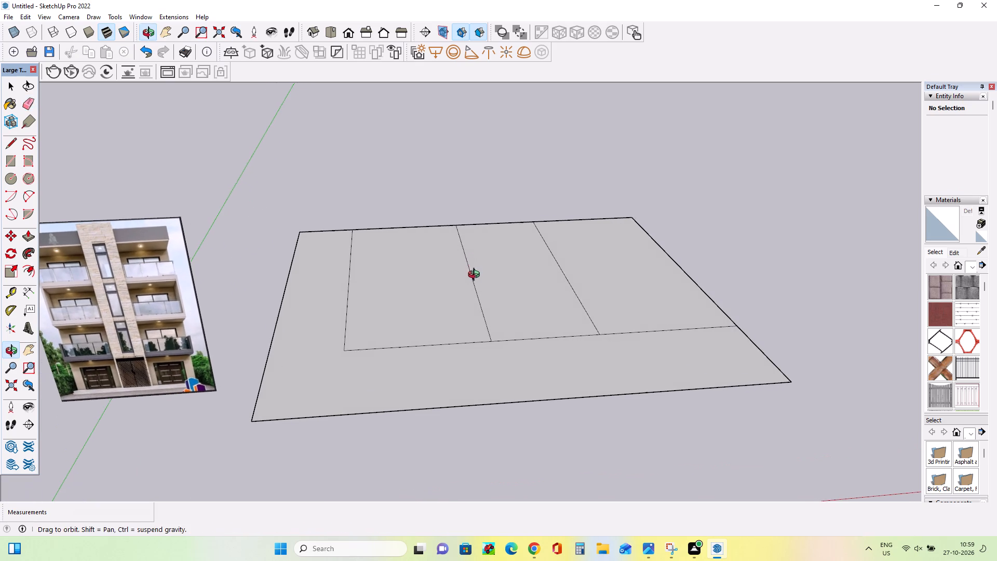
{"action": "left_click", "coordinate": [32, 233]}
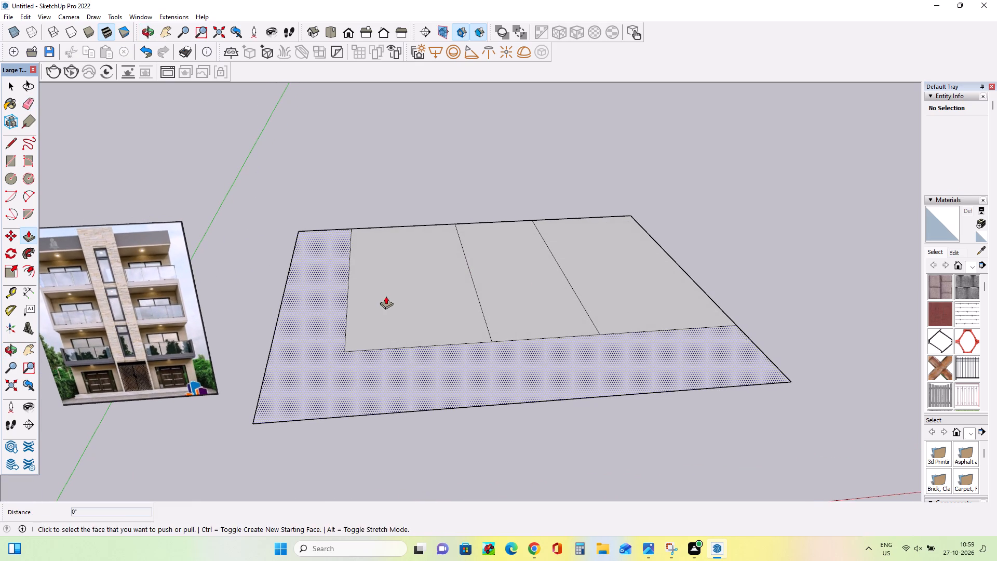
{"action": "left_click_drag", "start_coordinate": [390, 300], "coordinate": [401, 213]}
{"action": "middle_click_drag", "start_coordinate": [499, 314], "coordinate": [334, 326]}
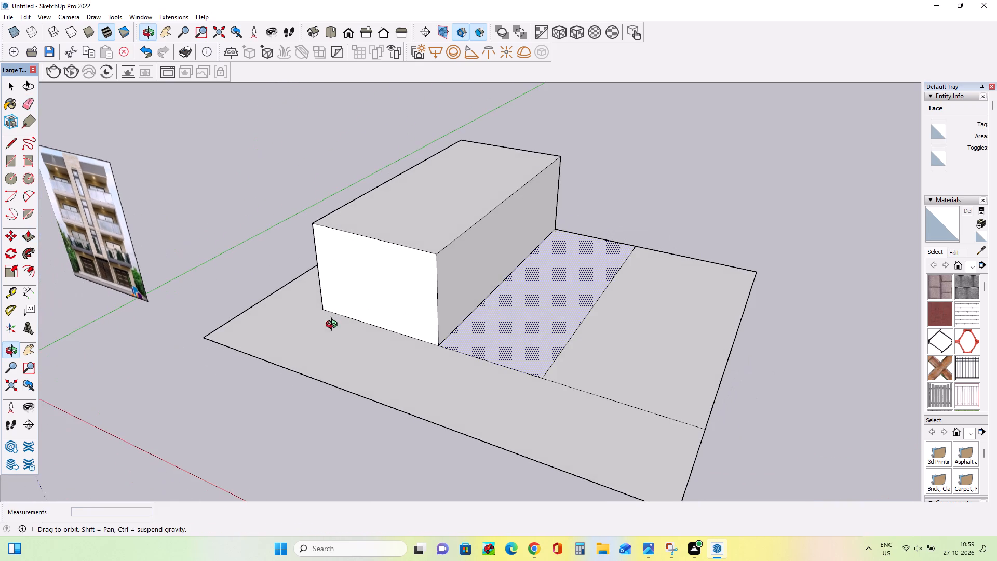
{"action": "middle_click_drag", "start_coordinate": [334, 326], "coordinate": [335, 326]}
{"action": "left_click_drag", "start_coordinate": [610, 339], "coordinate": [436, 233]}
Push the front faces of both side blocks back by about 3' 7 11/16", keeping them aligned.
{"action": "middle_click_drag", "start_coordinate": [435, 306], "coordinate": [554, 277]}
{"action": "middle_click_drag", "start_coordinate": [448, 312], "coordinate": [488, 284]}
{"action": "scroll", "coordinate": [129, 309], "scroll_direction": "up", "scroll_amount": 3}
{"action": "middle_click_drag", "start_coordinate": [179, 330], "coordinate": [182, 343]}
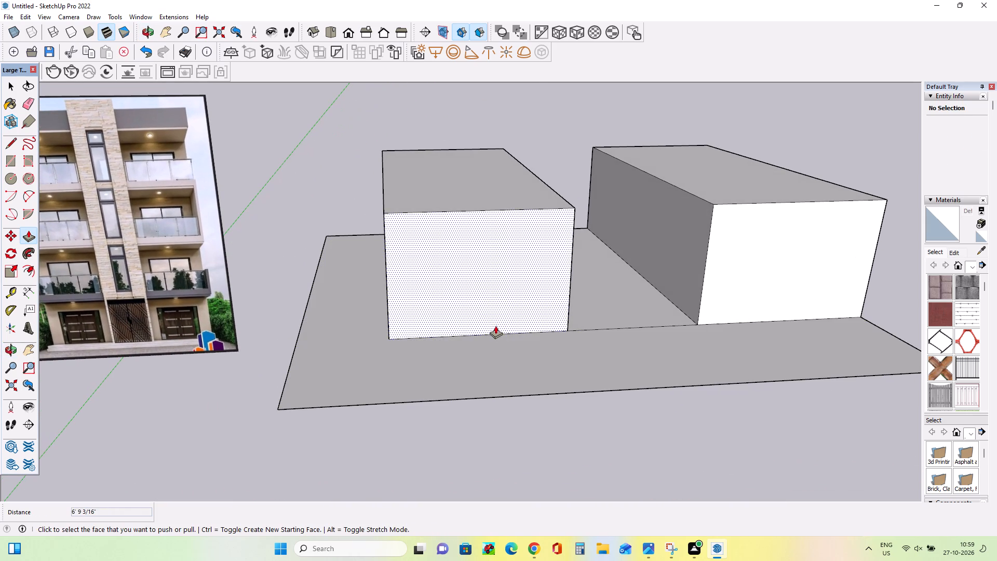
{"action": "left_click_drag", "start_coordinate": [493, 319], "coordinate": [485, 295]}
{"action": "middle_click_drag", "start_coordinate": [487, 327], "coordinate": [483, 367]}
{"action": "left_click_drag", "start_coordinate": [740, 304], "coordinate": [523, 289]}
Draw a ground rectangle about 3' 7 11/16" deep in front of each side block, flush with the middle bay's front edge.
{"action": "middle_click_drag", "start_coordinate": [469, 317], "coordinate": [469, 305]}
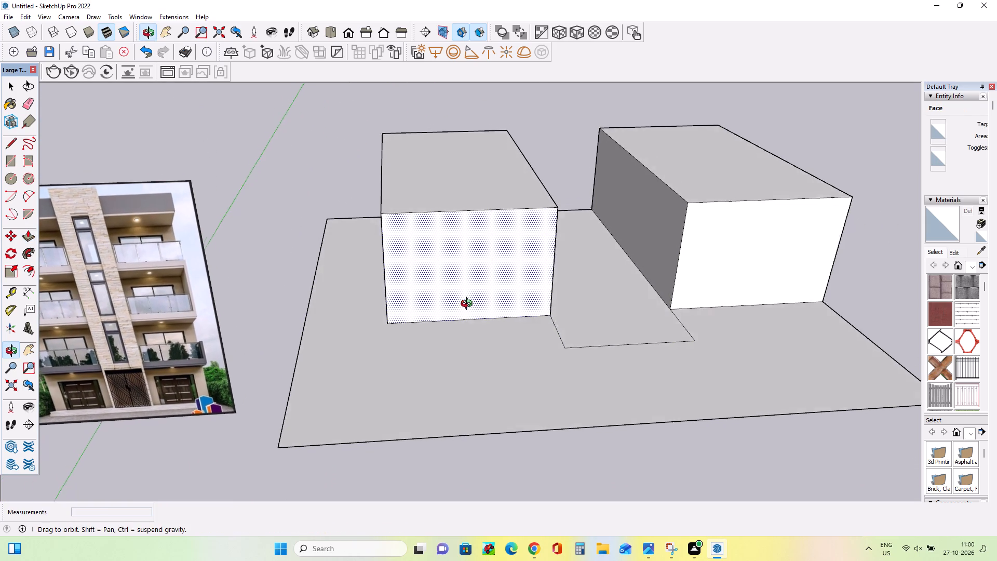
{"action": "middle_click_drag", "start_coordinate": [469, 305], "coordinate": [469, 305]}
{"action": "scroll", "coordinate": [470, 304], "scroll_direction": "down", "scroll_amount": 2}
{"action": "middle_click_drag", "start_coordinate": [616, 317], "coordinate": [618, 330]}
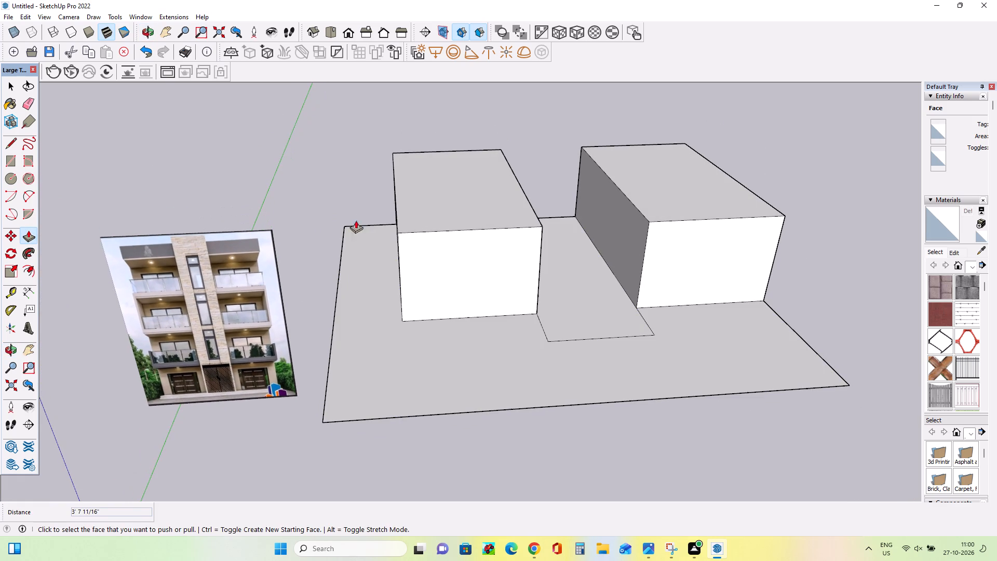
{"action": "left_click", "coordinate": [17, 163]}
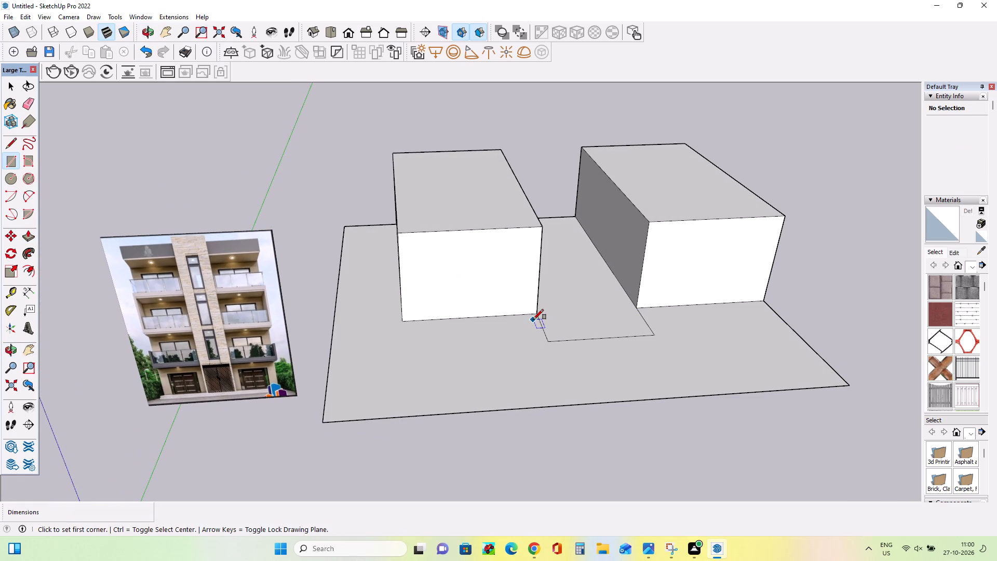
{"action": "left_click", "coordinate": [535, 315]}
{"action": "left_click", "coordinate": [406, 323]}
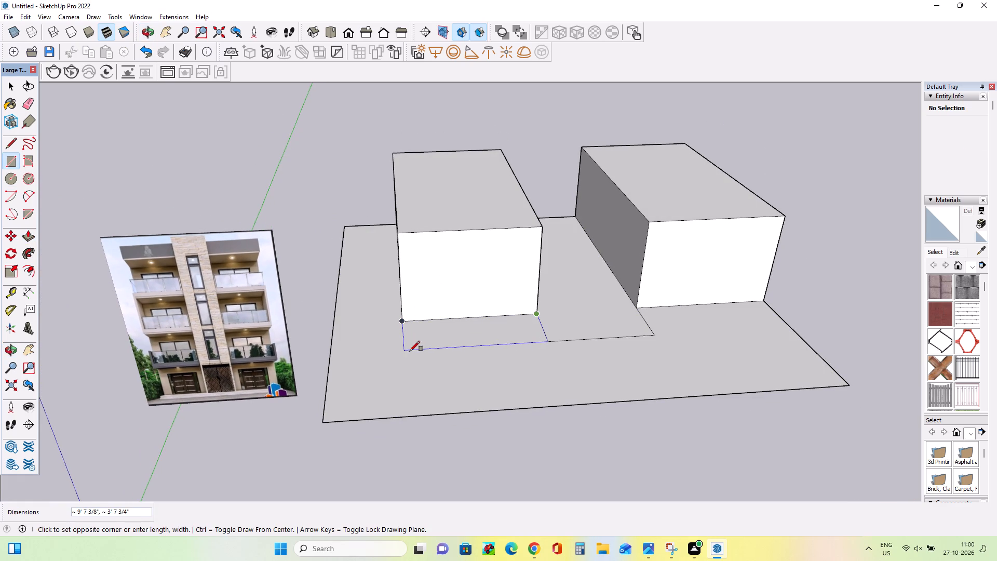
{"action": "left_click", "coordinate": [552, 340]}
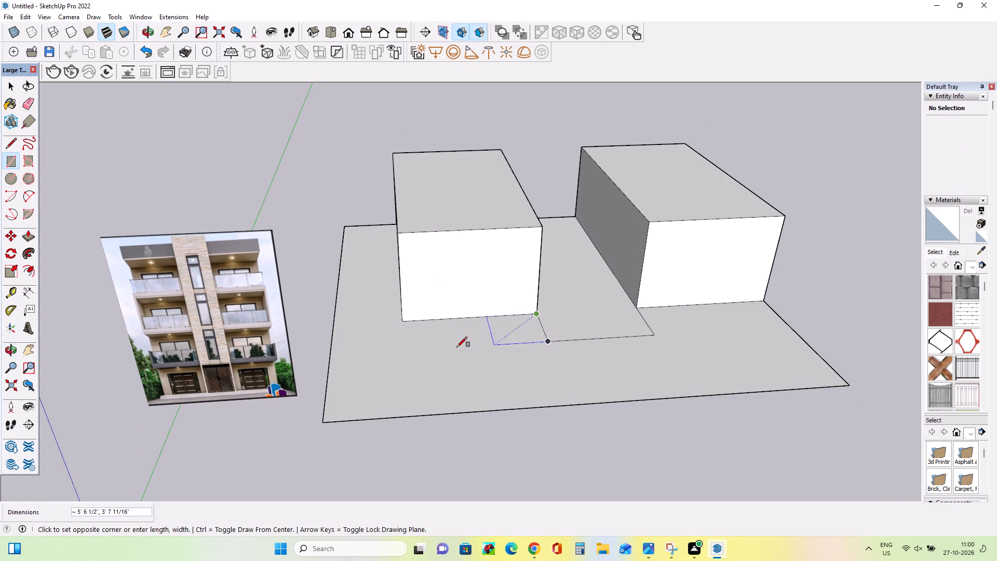
{"action": "left_click", "coordinate": [404, 345]}
{"action": "middle_click_drag", "start_coordinate": [500, 373], "coordinate": [481, 390]}
{"action": "scroll", "coordinate": [652, 322], "scroll_direction": "up", "scroll_amount": 2}
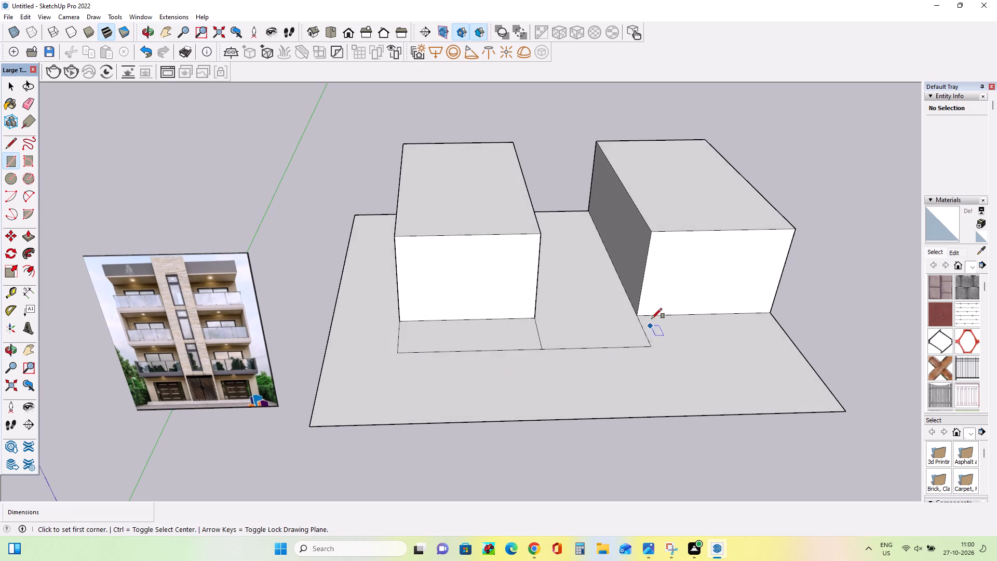
{"action": "left_click", "coordinate": [632, 315]}
{"action": "left_click", "coordinate": [828, 350]}
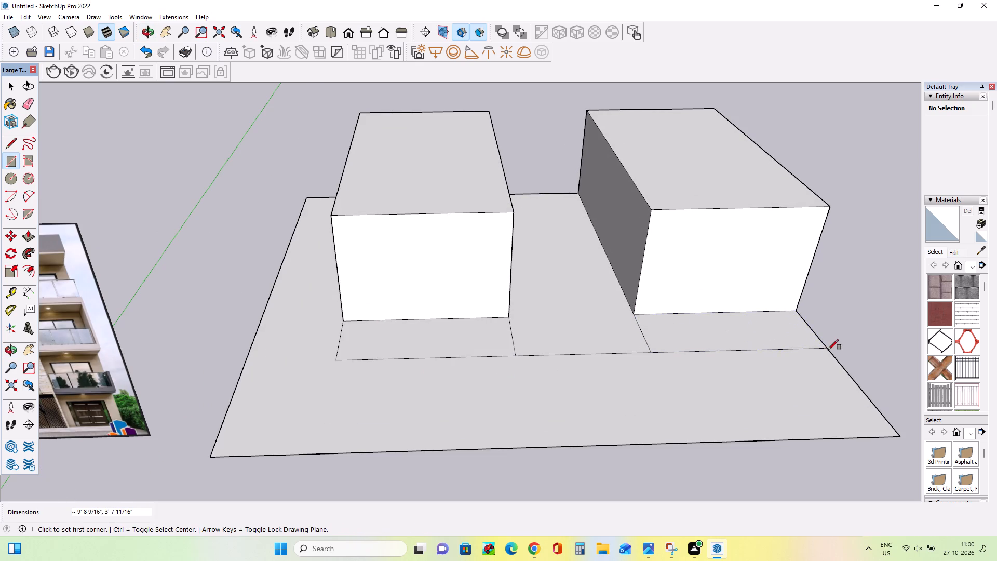
Extrude the middle bay upward about 12' 7 11/16", and raise its top another 5' to form the central tower.
{"action": "middle_click_drag", "start_coordinate": [494, 368], "coordinate": [502, 353]}
{"action": "scroll", "coordinate": [502, 353], "scroll_direction": "down", "scroll_amount": 5}
{"action": "middle_click_drag", "start_coordinate": [474, 350], "coordinate": [488, 361]}
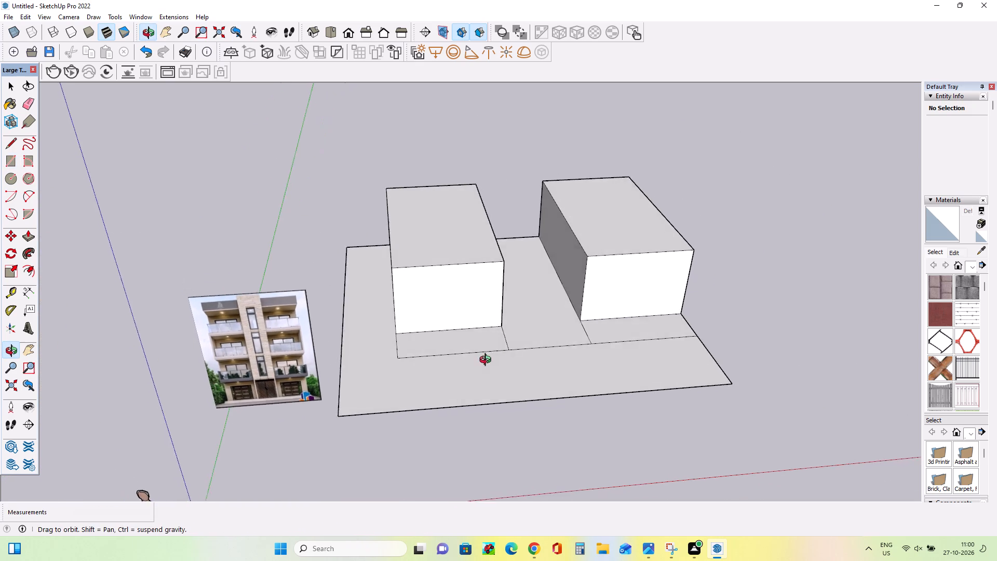
{"action": "middle_click_drag", "start_coordinate": [488, 361], "coordinate": [488, 363]}
{"action": "scroll", "coordinate": [488, 363], "scroll_direction": "down", "scroll_amount": 1}
{"action": "middle_click_drag", "start_coordinate": [343, 387], "coordinate": [359, 330]}
{"action": "scroll", "coordinate": [314, 343], "scroll_direction": "up", "scroll_amount": 7}
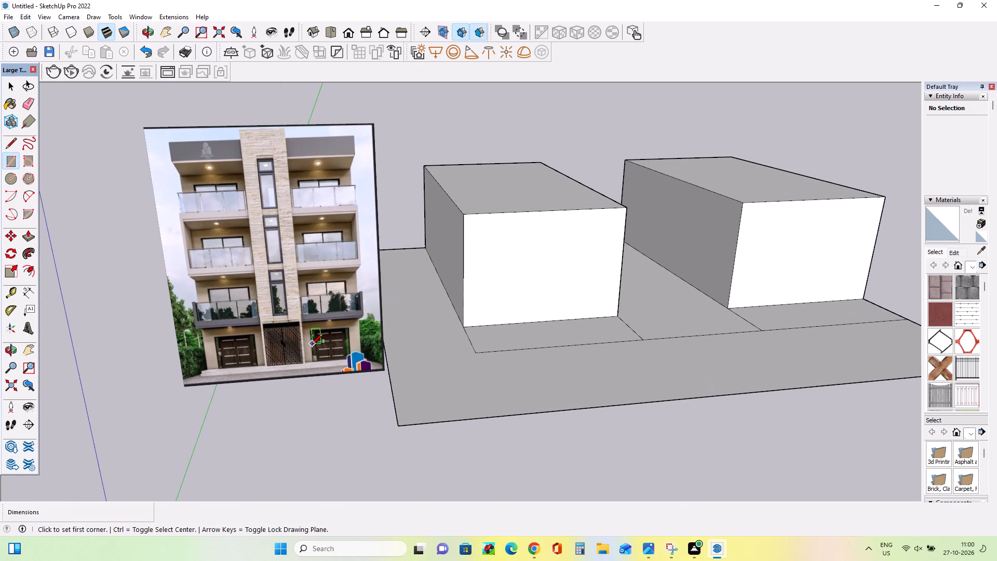
{"action": "middle_click_drag", "start_coordinate": [313, 344], "coordinate": [285, 365]}
{"action": "scroll", "coordinate": [285, 365], "scroll_direction": "down", "scroll_amount": 4}
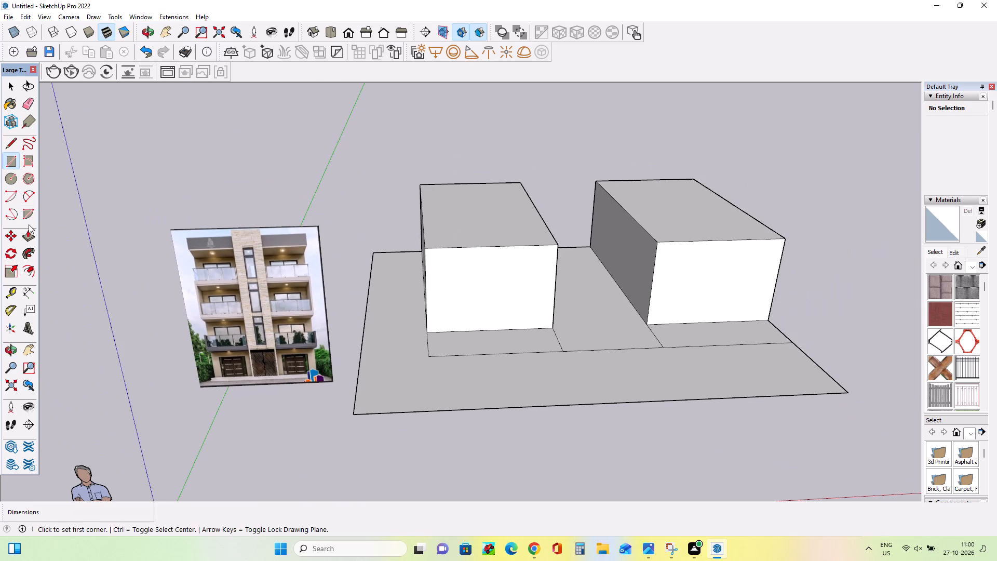
{"action": "left_click", "coordinate": [29, 234]}
{"action": "left_click_drag", "start_coordinate": [603, 321], "coordinate": [654, 163]}
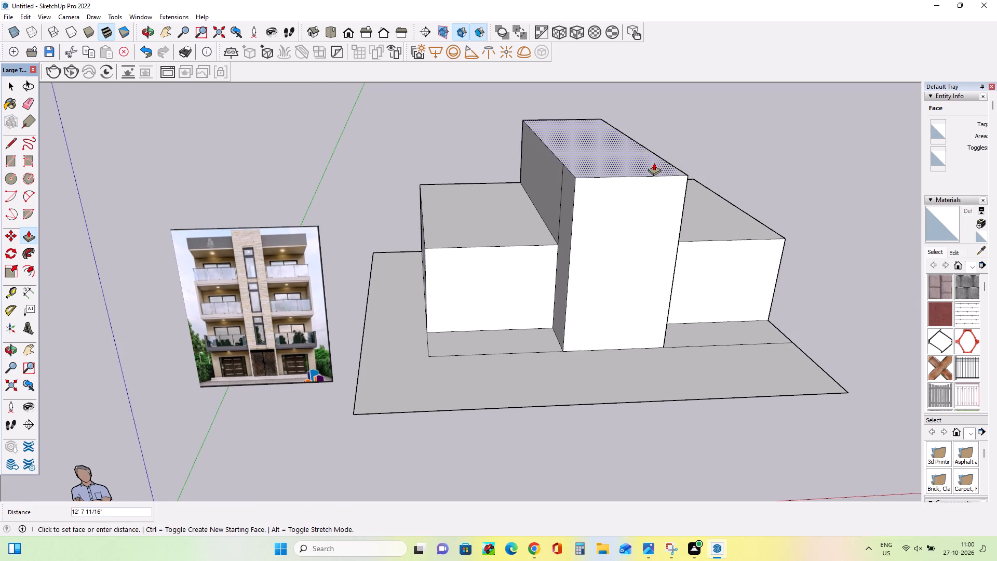
{"action": "middle_click_drag", "start_coordinate": [585, 275], "coordinate": [529, 312]}
{"action": "left_click_drag", "start_coordinate": [646, 179], "coordinate": [657, 137]}
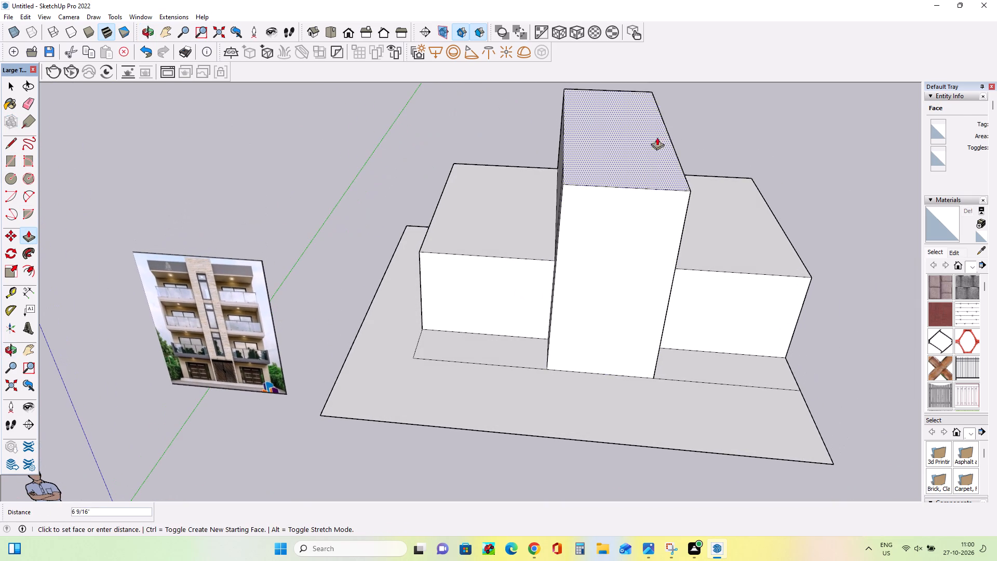
{"action": "left_click_drag", "start_coordinate": [657, 137], "coordinate": [665, 104]}
Examine the massing of the tower and side blocks from several angles against the facade picture.
{"action": "scroll", "coordinate": [493, 277], "scroll_direction": "down", "scroll_amount": 2}
{"action": "middle_click_drag", "start_coordinate": [572, 313], "coordinate": [613, 264]}
{"action": "scroll", "coordinate": [613, 264], "scroll_direction": "down", "scroll_amount": 2}
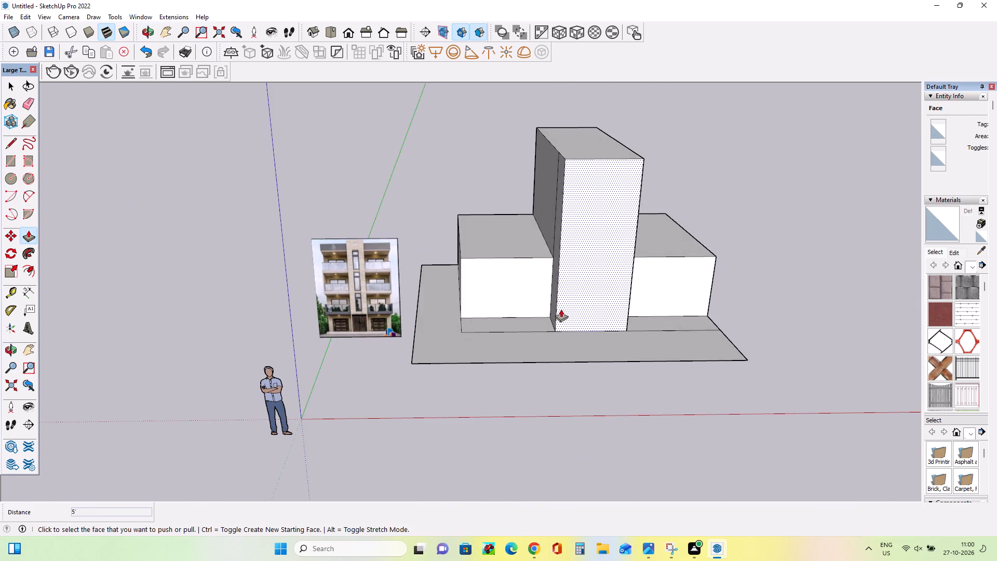
{"action": "middle_click_drag", "start_coordinate": [569, 303], "coordinate": [608, 276]}
{"action": "scroll", "coordinate": [585, 263], "scroll_direction": "up", "scroll_amount": 3}
{"action": "middle_click_drag", "start_coordinate": [577, 278], "coordinate": [581, 289]}
{"action": "scroll", "coordinate": [533, 310], "scroll_direction": "up", "scroll_amount": 2}
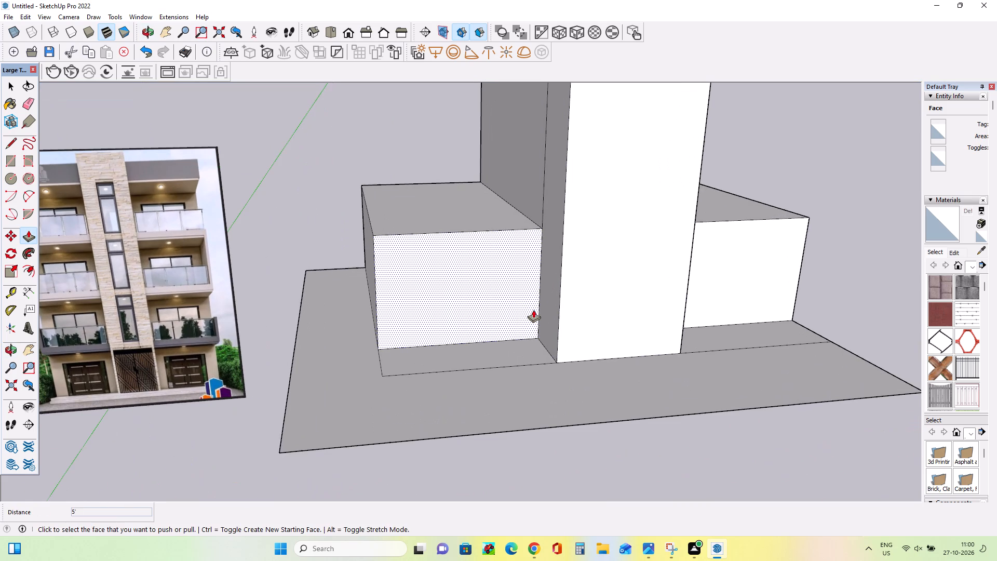
{"action": "scroll", "coordinate": [533, 310], "scroll_direction": "up", "scroll_amount": 1}
{"action": "middle_click", "coordinate": [533, 309]}
{"action": "scroll", "coordinate": [534, 315], "scroll_direction": "up", "scroll_amount": 1}
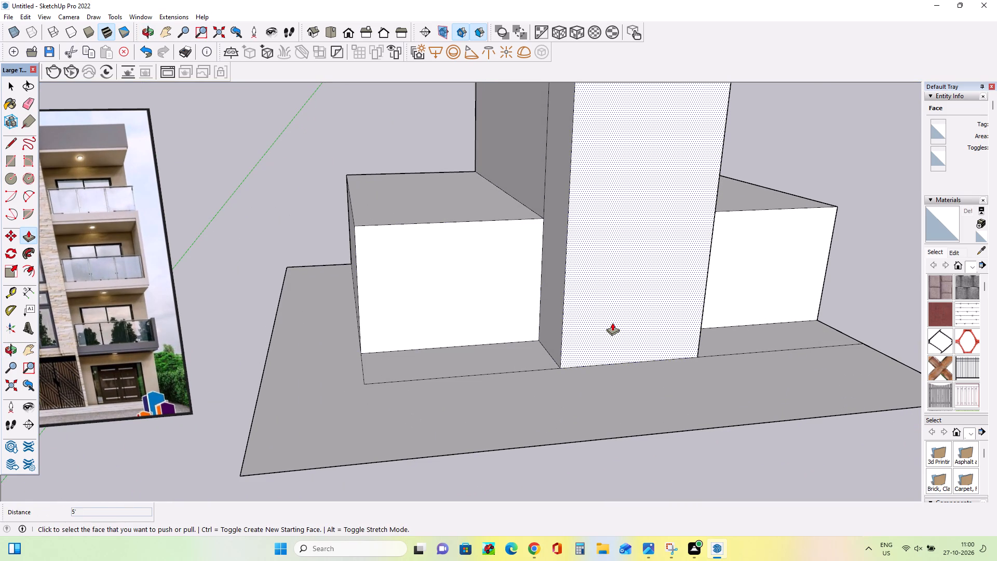
{"action": "scroll", "coordinate": [612, 323], "scroll_direction": "down", "scroll_amount": 2}
{"action": "middle_click_drag", "start_coordinate": [605, 317], "coordinate": [610, 309]}
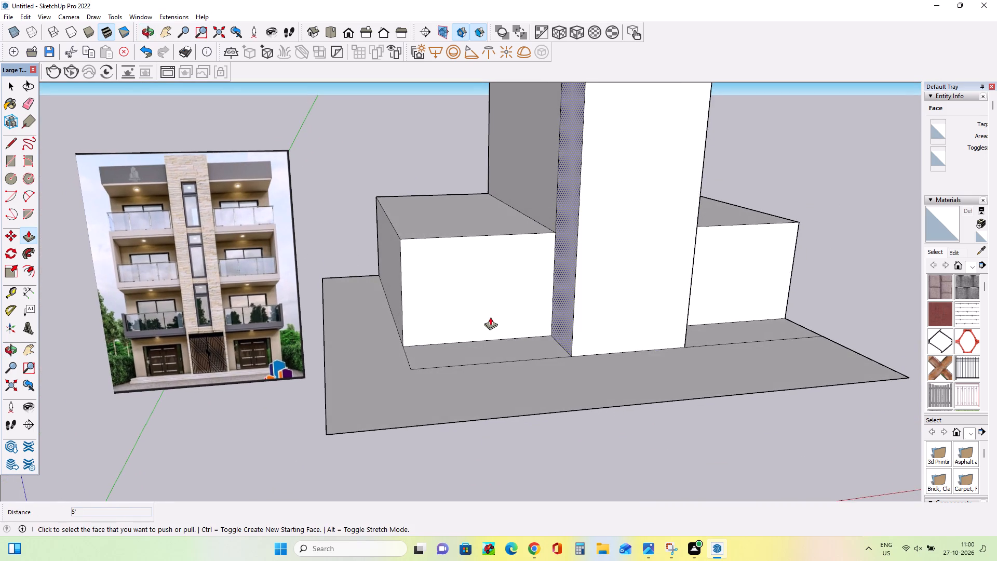
{"action": "scroll", "coordinate": [490, 316], "scroll_direction": "up", "scroll_amount": 1}
{"action": "scroll", "coordinate": [490, 316], "scroll_direction": "down", "scroll_amount": 1}
{"action": "middle_click_drag", "start_coordinate": [529, 302], "coordinate": [533, 310]}
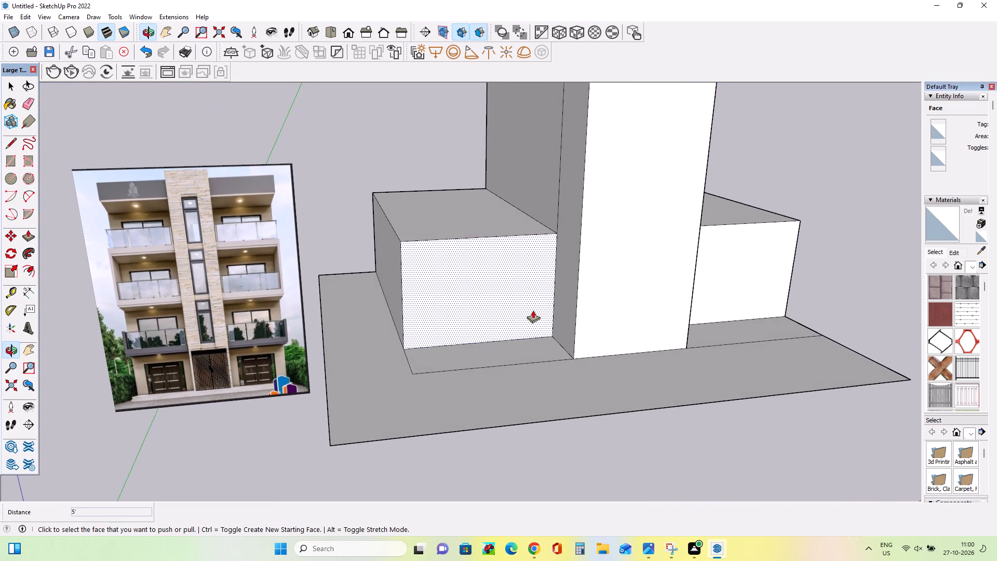
{"action": "scroll", "coordinate": [533, 310], "scroll_direction": "up", "scroll_amount": 1}
{"action": "middle_click", "coordinate": [533, 310]}
{"action": "middle_click", "coordinate": [535, 303]}
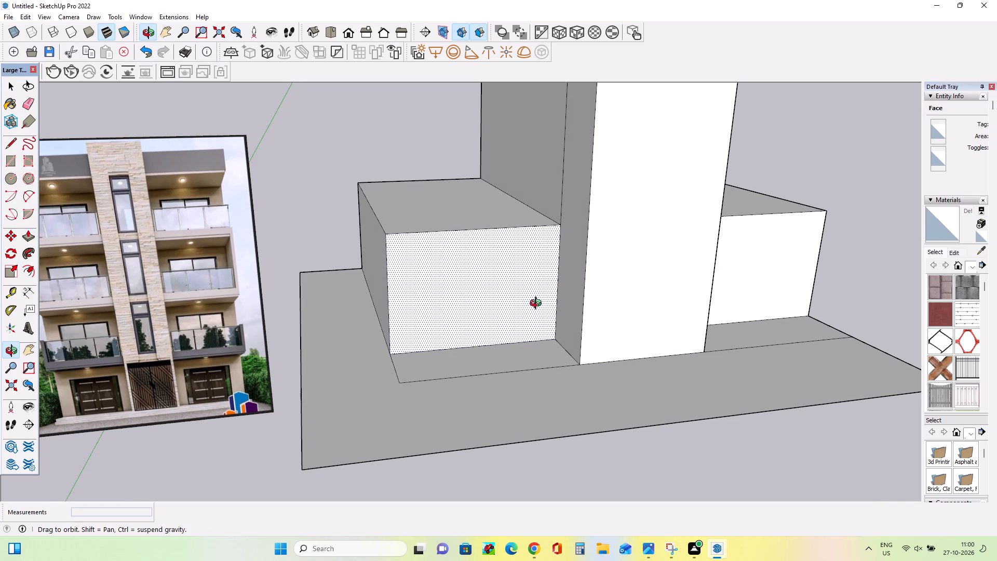
{"action": "scroll", "coordinate": [360, 278], "scroll_direction": "down", "scroll_amount": 4}
{"action": "middle_click_drag", "start_coordinate": [522, 286], "coordinate": [514, 295]}
{"action": "scroll", "coordinate": [588, 238], "scroll_direction": "up", "scroll_amount": 2}
Raise the tops of both side blocks by about 6 5/8", matching the block nearest the picture to the other.
{"action": "middle_click_drag", "start_coordinate": [599, 244], "coordinate": [430, 249]}
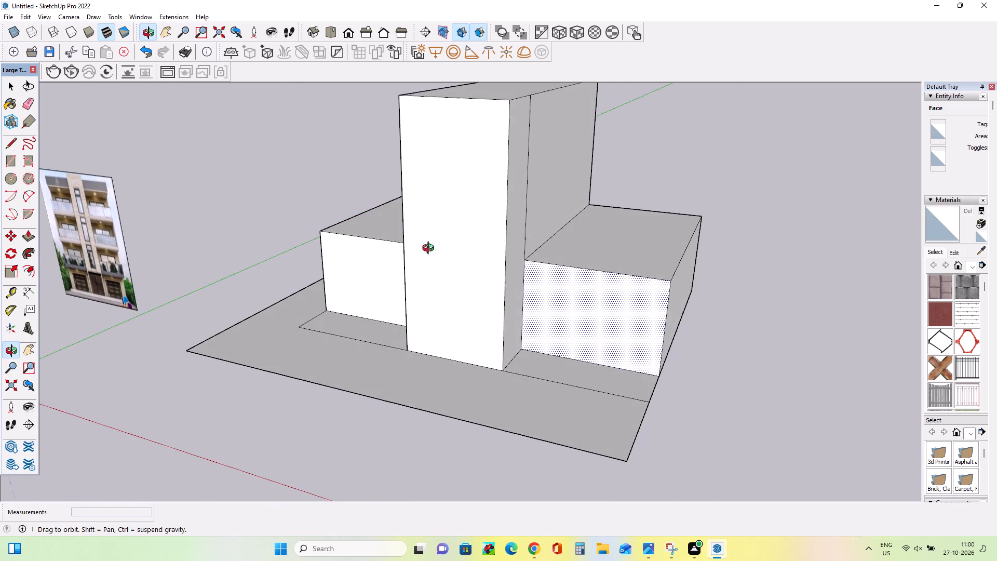
{"action": "middle_click_drag", "start_coordinate": [430, 249], "coordinate": [431, 249]}
{"action": "middle_click_drag", "start_coordinate": [543, 288], "coordinate": [546, 292]}
{"action": "scroll", "coordinate": [577, 297], "scroll_direction": "down", "scroll_amount": 2}
{"action": "middle_click_drag", "start_coordinate": [592, 285], "coordinate": [619, 282]}
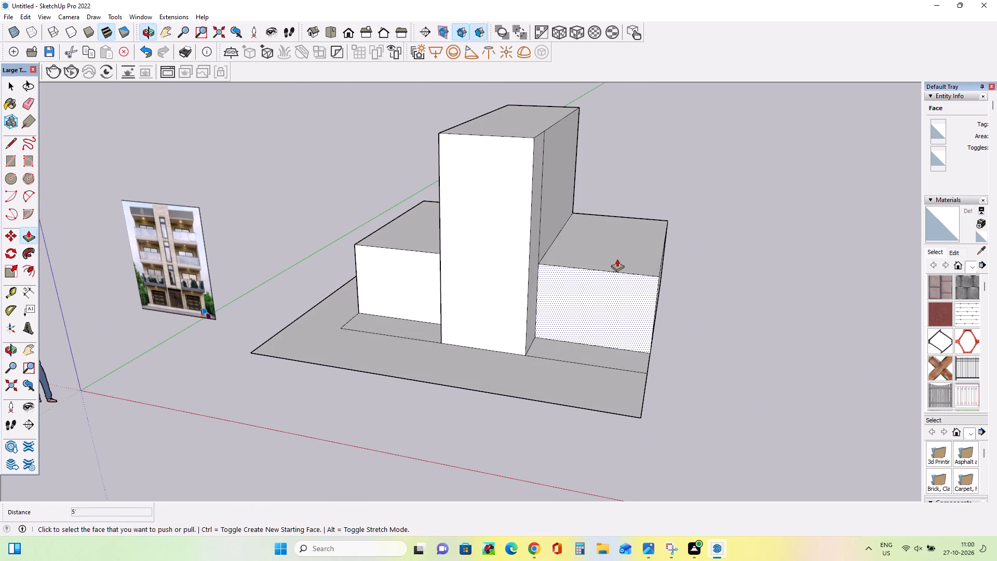
{"action": "left_click_drag", "start_coordinate": [617, 259], "coordinate": [616, 252]}
{"action": "middle_click_drag", "start_coordinate": [507, 288], "coordinate": [565, 289]}
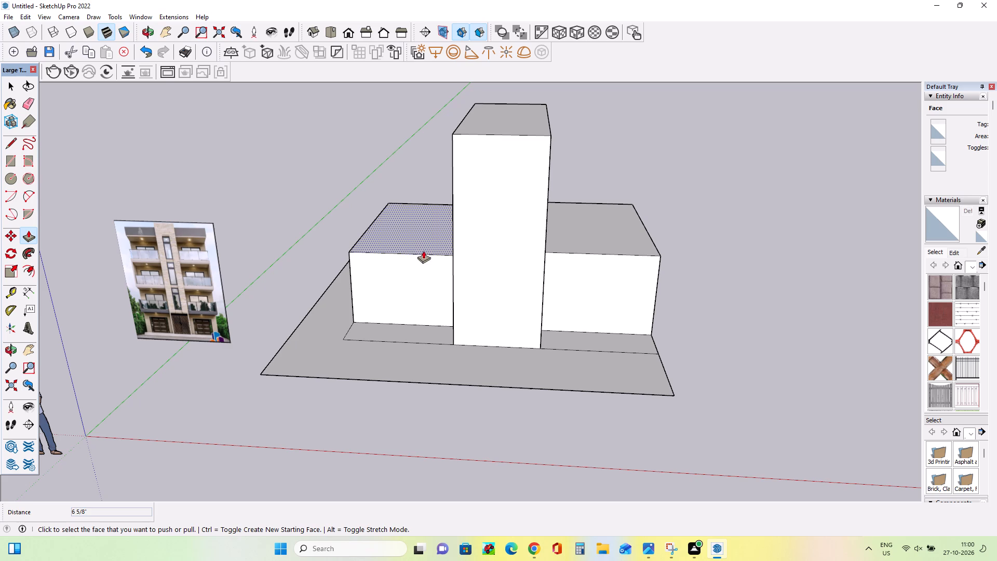
{"action": "left_click_drag", "start_coordinate": [424, 249], "coordinate": [571, 241]}
Examine the entrance and lowest balconies in the facade picture against the base of the nearest side block.
{"action": "middle_click_drag", "start_coordinate": [486, 302], "coordinate": [570, 309]}
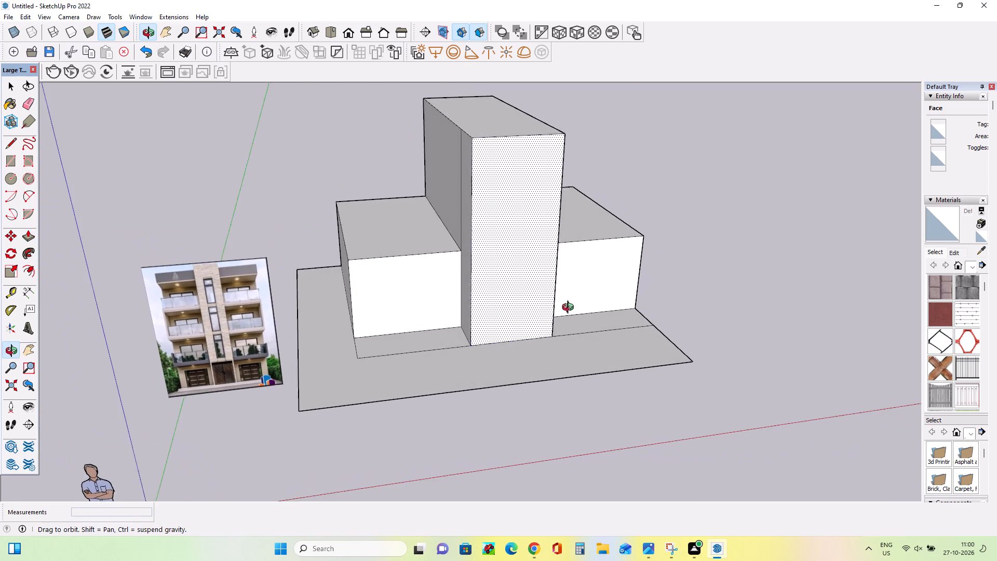
{"action": "middle_click_drag", "start_coordinate": [570, 309], "coordinate": [568, 301]}
{"action": "middle_click_drag", "start_coordinate": [426, 275], "coordinate": [436, 286]}
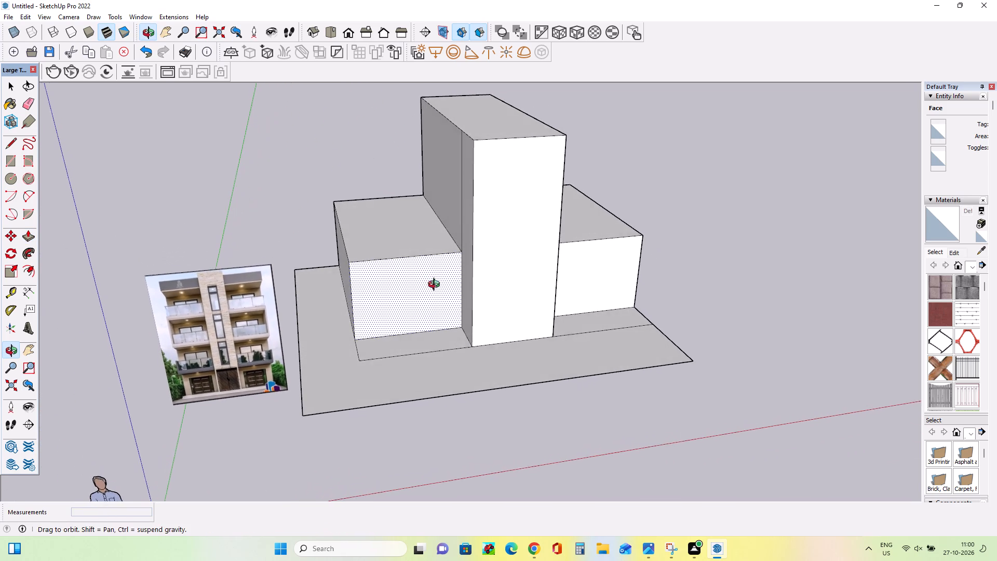
{"action": "middle_click_drag", "start_coordinate": [436, 286], "coordinate": [438, 281]}
{"action": "scroll", "coordinate": [210, 361], "scroll_direction": "up", "scroll_amount": 13}
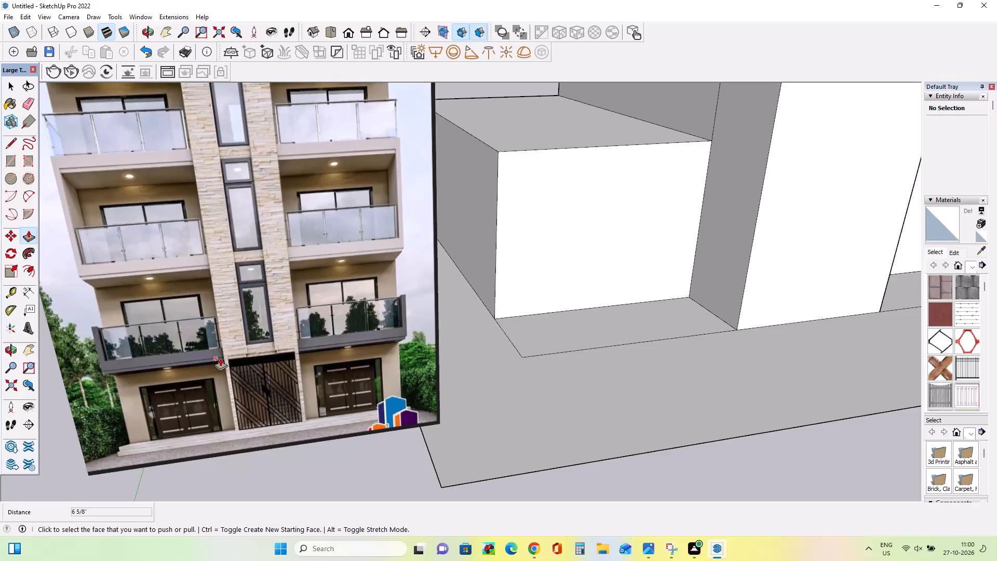
{"action": "middle_click_drag", "start_coordinate": [230, 381], "coordinate": [232, 369]}
{"action": "scroll", "coordinate": [708, 315], "scroll_direction": "down", "scroll_amount": 3}
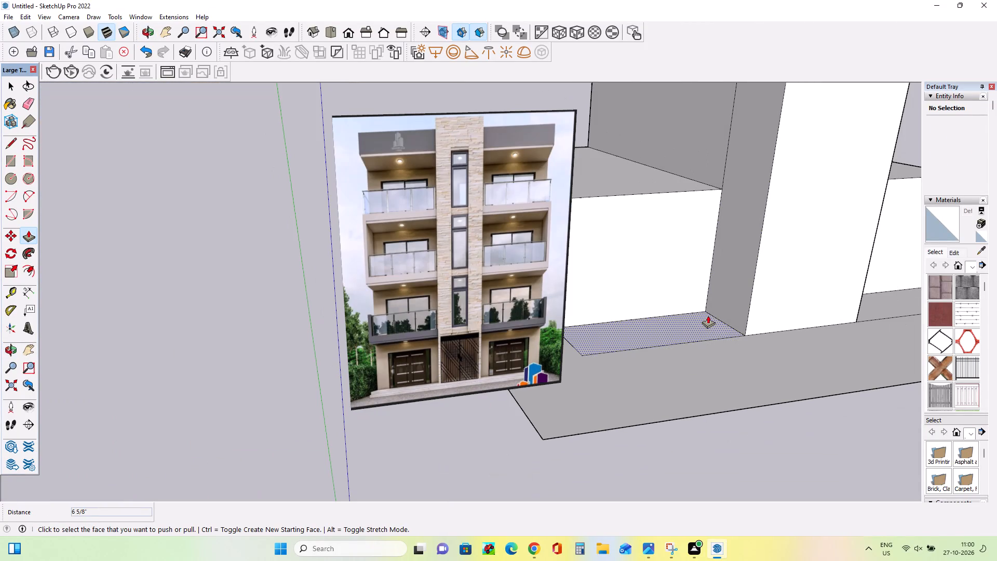
Examine the overall massing of the tower and side blocks beside the facade picture.
{"action": "left_click", "coordinate": [25, 345]}
{"action": "left_click_drag", "start_coordinate": [286, 297], "coordinate": [163, 308]}
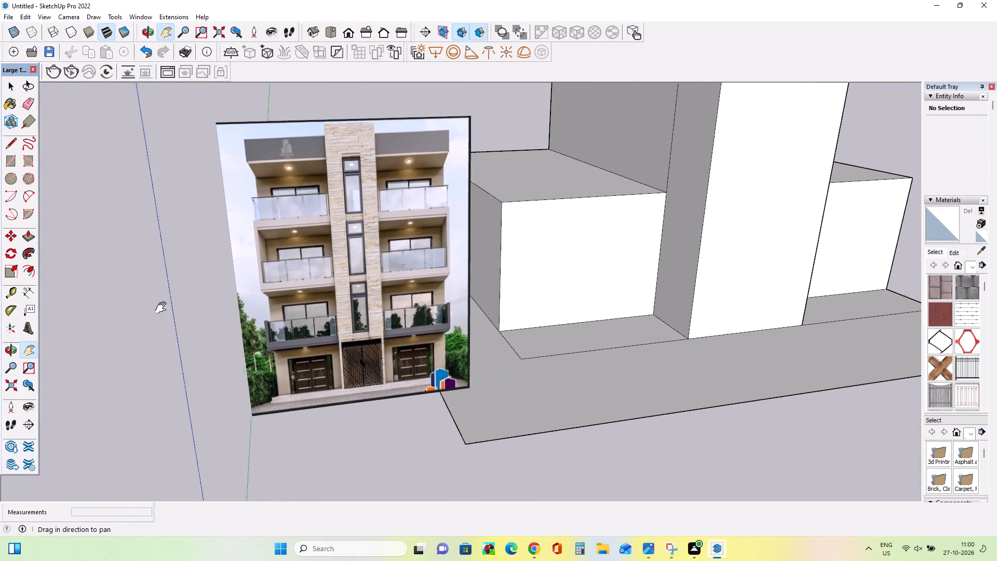
{"action": "left_click_drag", "start_coordinate": [163, 308], "coordinate": [76, 323]}
{"action": "scroll", "coordinate": [229, 351], "scroll_direction": "down", "scroll_amount": 6}
{"action": "middle_click_drag", "start_coordinate": [468, 354], "coordinate": [461, 325]}
{"action": "scroll", "coordinate": [238, 351], "scroll_direction": "up", "scroll_amount": 4}
{"action": "scroll", "coordinate": [237, 351], "scroll_direction": "down", "scroll_amount": 6}
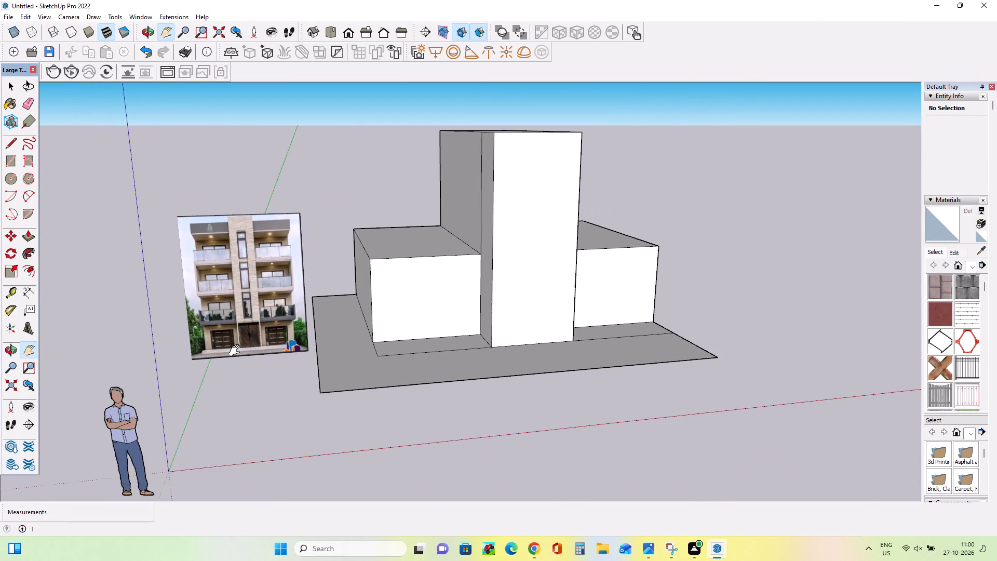
{"action": "middle_click_drag", "start_coordinate": [515, 323], "coordinate": [520, 346]}
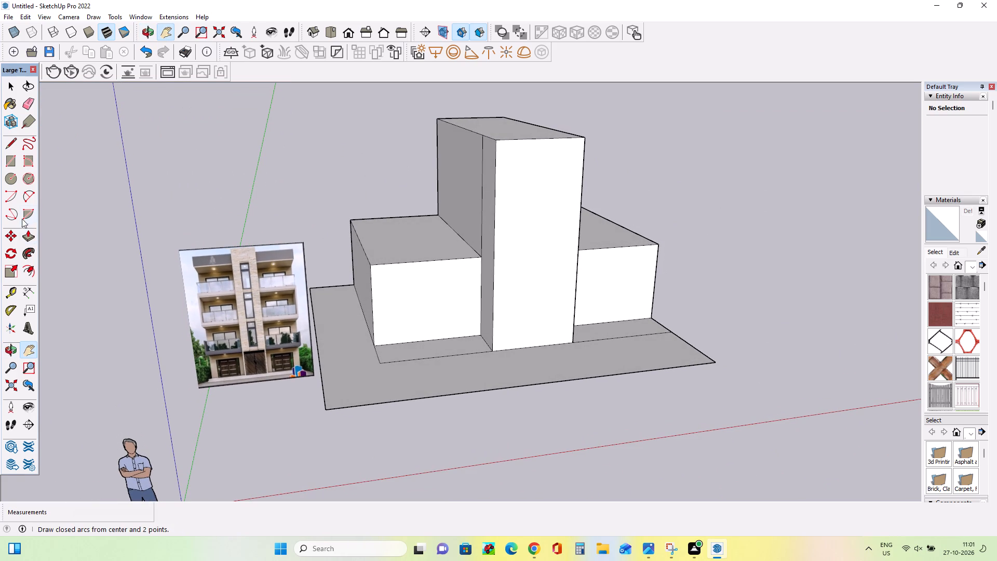
With the Rectangle tool ready, compare the entrance gate and ground floor in the facade picture with the tower's front base.
{"action": "left_click", "coordinate": [7, 158]}
{"action": "middle_click_drag", "start_coordinate": [448, 279], "coordinate": [449, 299]}
{"action": "scroll", "coordinate": [528, 350], "scroll_direction": "up", "scroll_amount": 3}
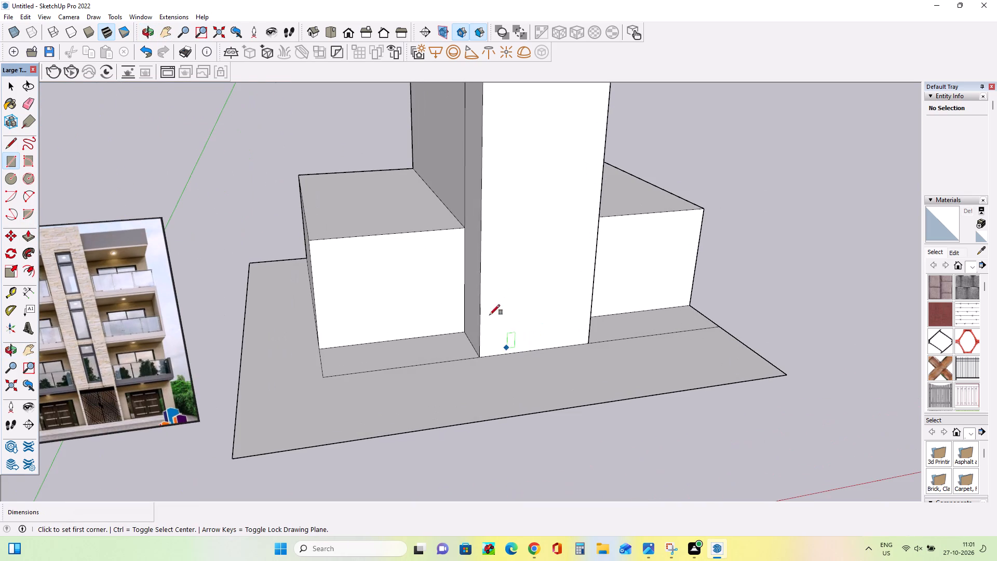
{"action": "scroll", "coordinate": [466, 233], "scroll_direction": "down", "scroll_amount": 6}
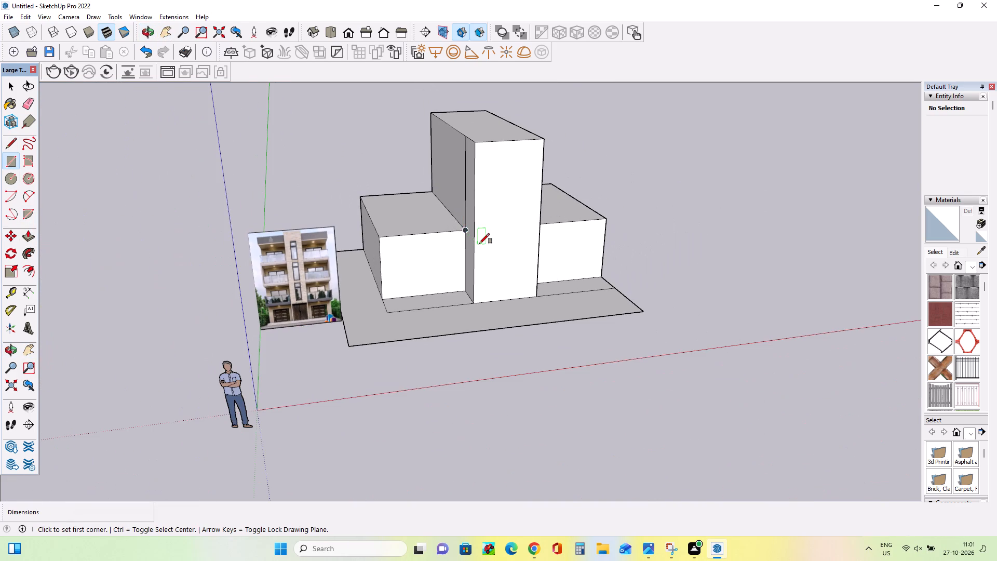
{"action": "middle_click_drag", "start_coordinate": [479, 244], "coordinate": [457, 228]}
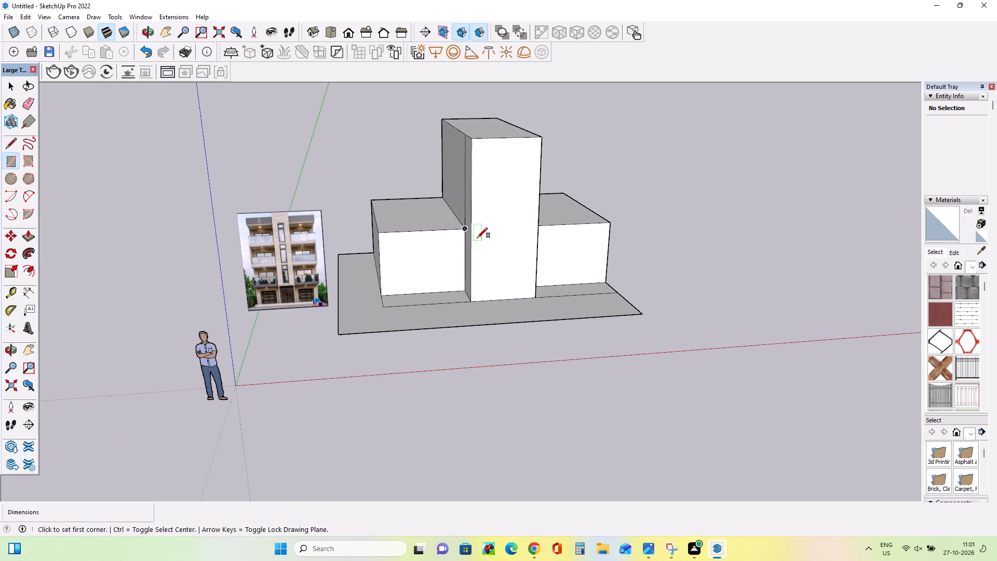
{"action": "scroll", "coordinate": [477, 238], "scroll_direction": "up", "scroll_amount": 1}
{"action": "scroll", "coordinate": [247, 308], "scroll_direction": "up", "scroll_amount": 13}
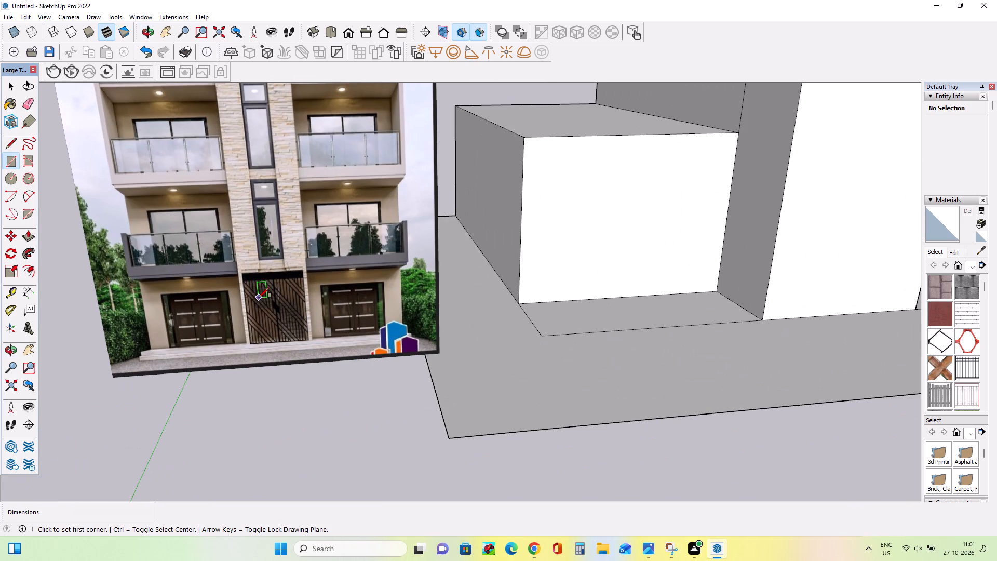
{"action": "scroll", "coordinate": [259, 298], "scroll_direction": "down", "scroll_amount": 14}
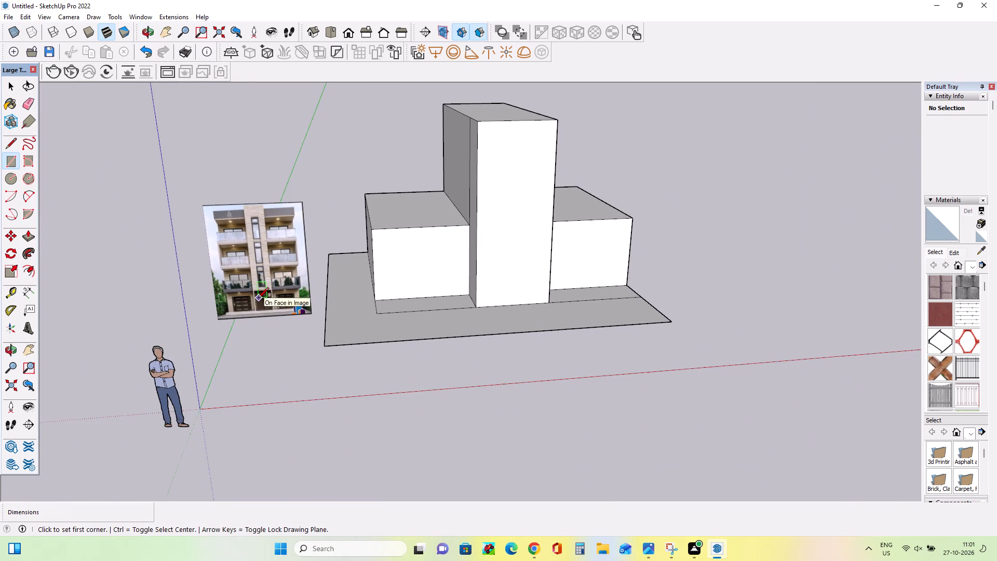
{"action": "middle_click_drag", "start_coordinate": [530, 284], "coordinate": [520, 260]}
{"action": "scroll", "coordinate": [480, 235], "scroll_direction": "up", "scroll_amount": 5}
{"action": "scroll", "coordinate": [479, 236], "scroll_direction": "down", "scroll_amount": 2}
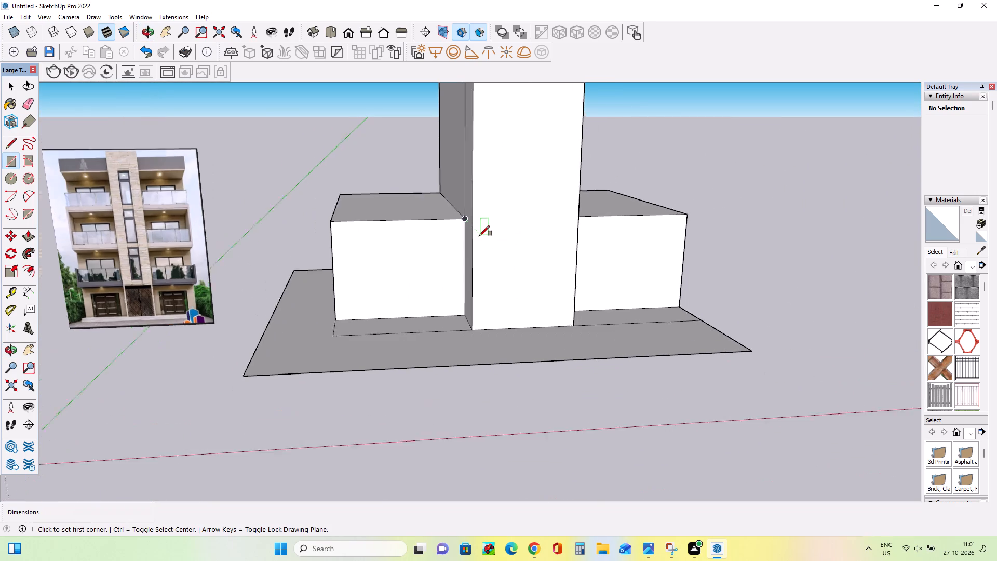
{"action": "scroll", "coordinate": [479, 236], "scroll_direction": "down", "scroll_amount": 1}
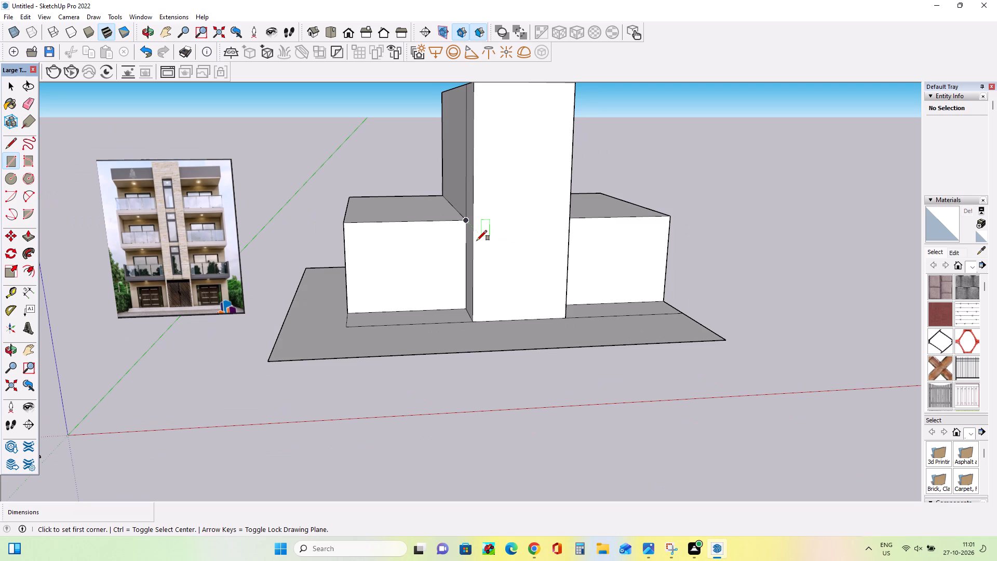
{"action": "middle_click_drag", "start_coordinate": [524, 227], "coordinate": [532, 243]}
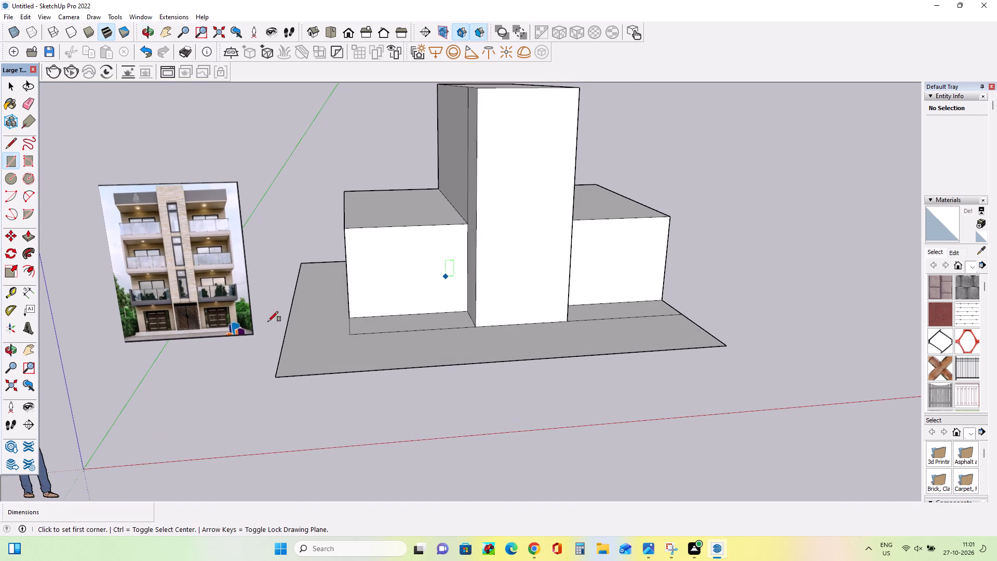
{"action": "scroll", "coordinate": [189, 313], "scroll_direction": "up", "scroll_amount": 10}
{"action": "middle_click", "coordinate": [199, 315]}
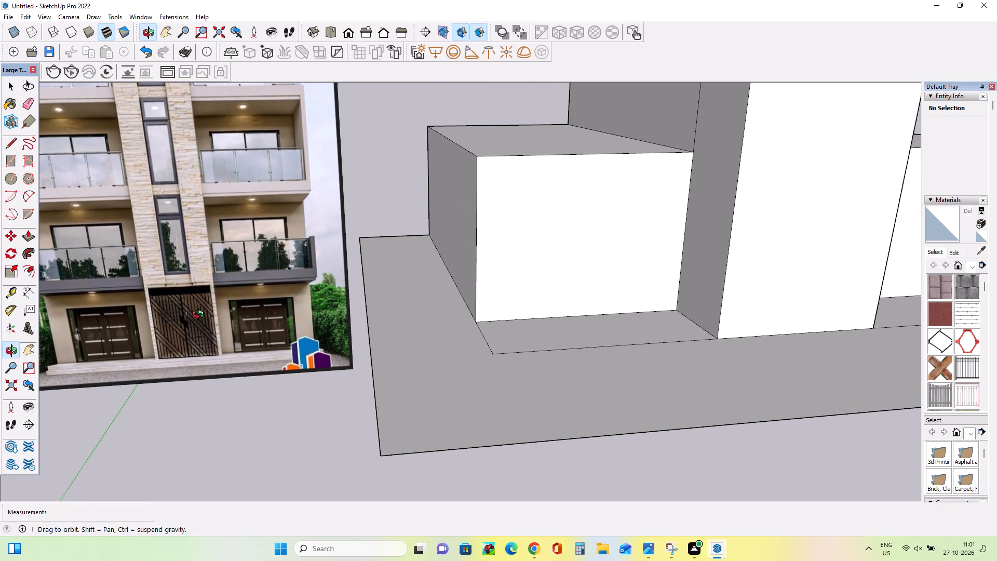
{"action": "scroll", "coordinate": [149, 334], "scroll_direction": "down", "scroll_amount": 4}
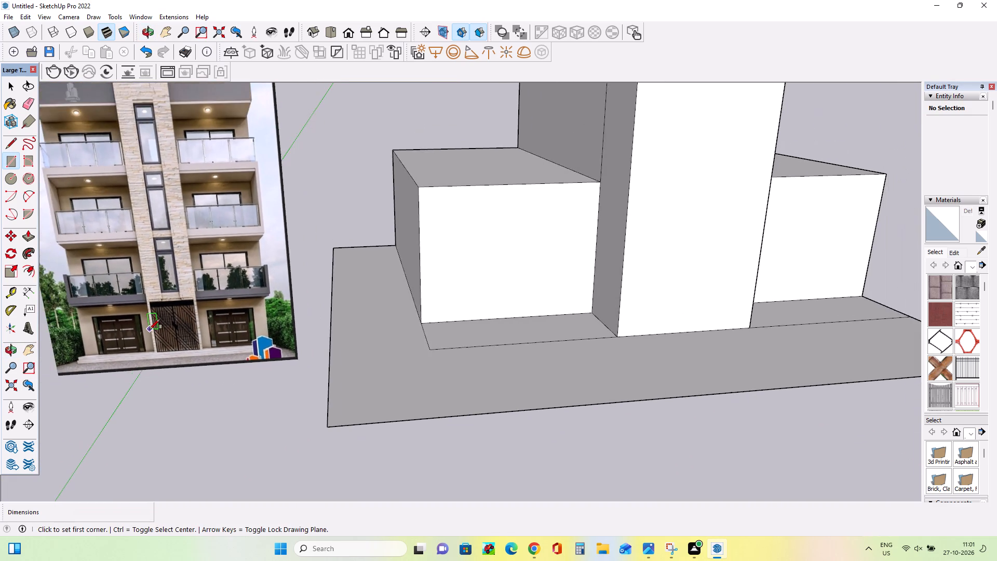
{"action": "scroll", "coordinate": [150, 329], "scroll_direction": "down", "scroll_amount": 7}
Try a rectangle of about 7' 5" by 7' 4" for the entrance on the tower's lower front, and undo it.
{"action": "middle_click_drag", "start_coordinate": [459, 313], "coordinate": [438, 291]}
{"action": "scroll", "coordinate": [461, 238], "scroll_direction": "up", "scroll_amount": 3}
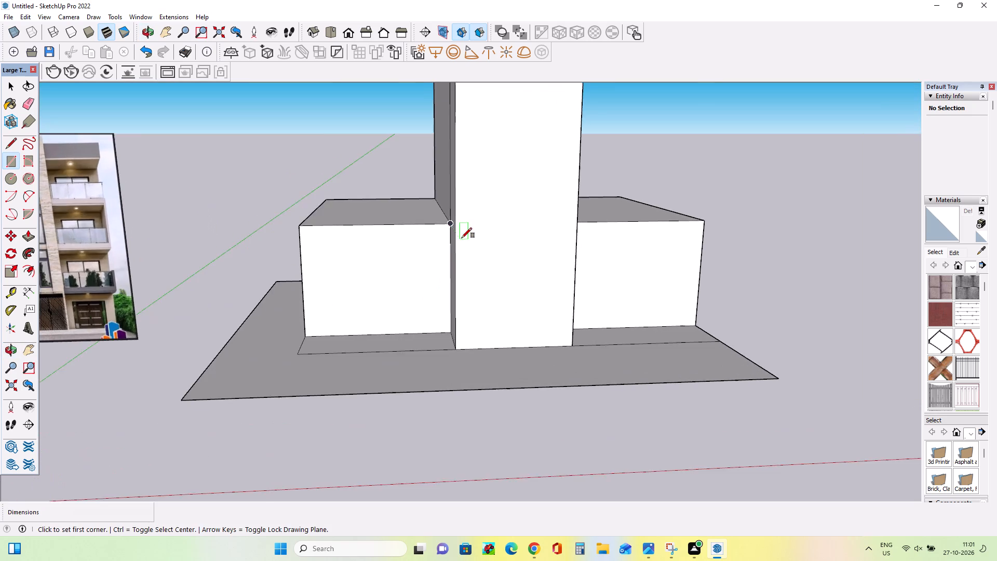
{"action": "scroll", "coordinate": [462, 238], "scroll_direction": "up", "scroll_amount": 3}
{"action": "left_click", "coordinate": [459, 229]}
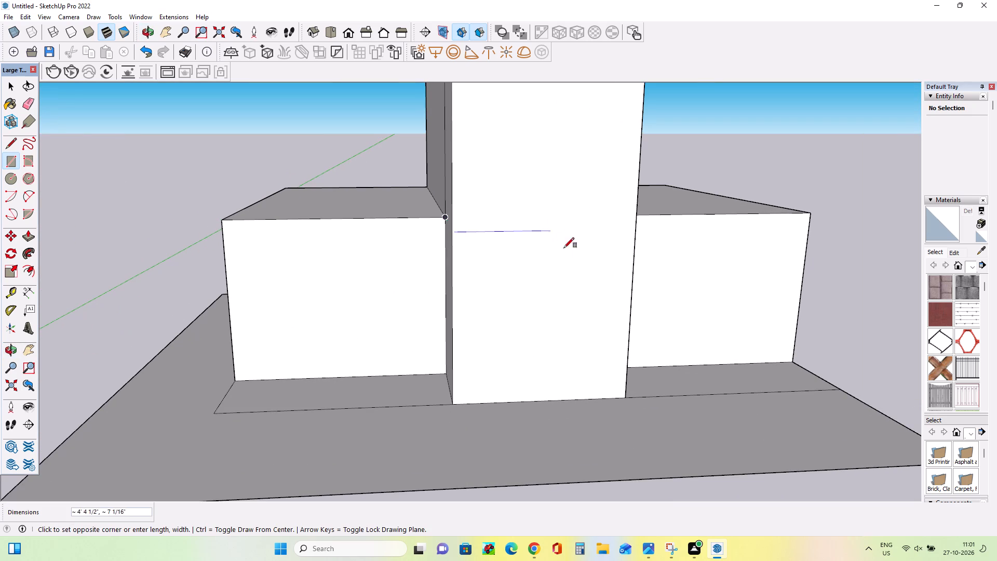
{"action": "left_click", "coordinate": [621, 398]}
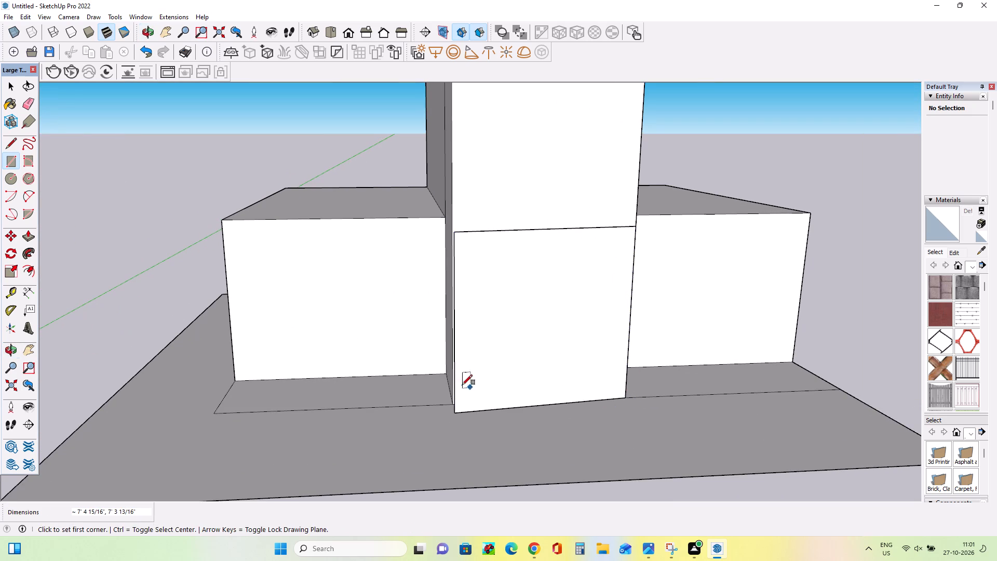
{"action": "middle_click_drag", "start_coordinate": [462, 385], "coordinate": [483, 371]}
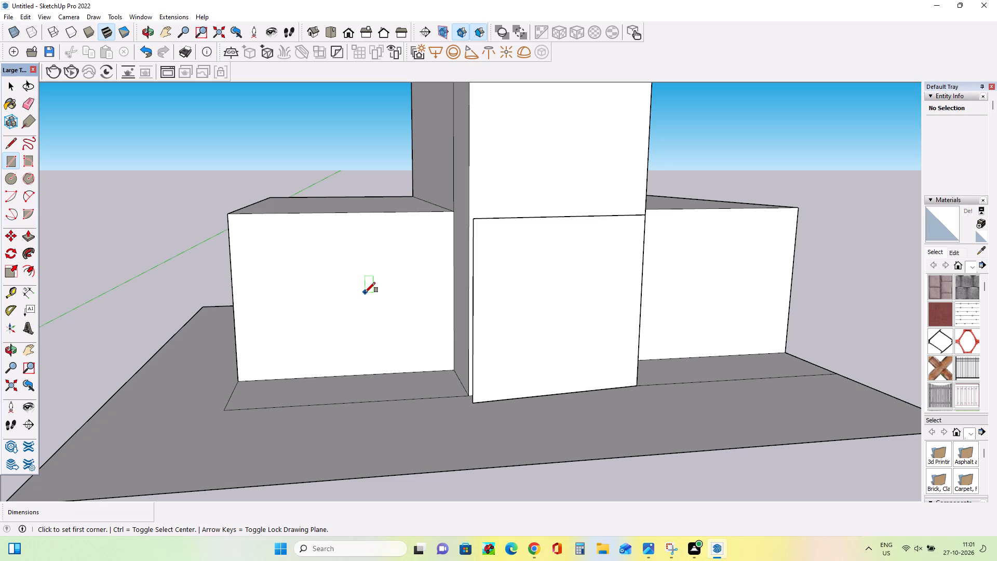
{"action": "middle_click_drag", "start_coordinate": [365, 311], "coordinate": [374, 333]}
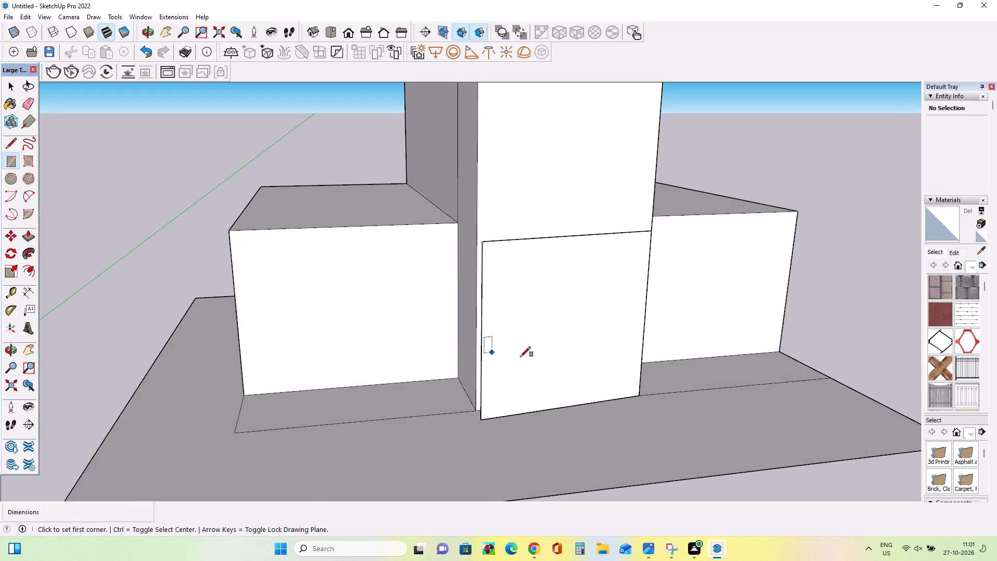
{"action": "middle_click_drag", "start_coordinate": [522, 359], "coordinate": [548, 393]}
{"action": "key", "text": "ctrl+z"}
Draw the entrance rectangle, about 7' 9" by 6' 4", on the tower's lower front, inset from both sides and reaching the ground.
{"action": "middle_click_drag", "start_coordinate": [542, 391], "coordinate": [526, 381]}
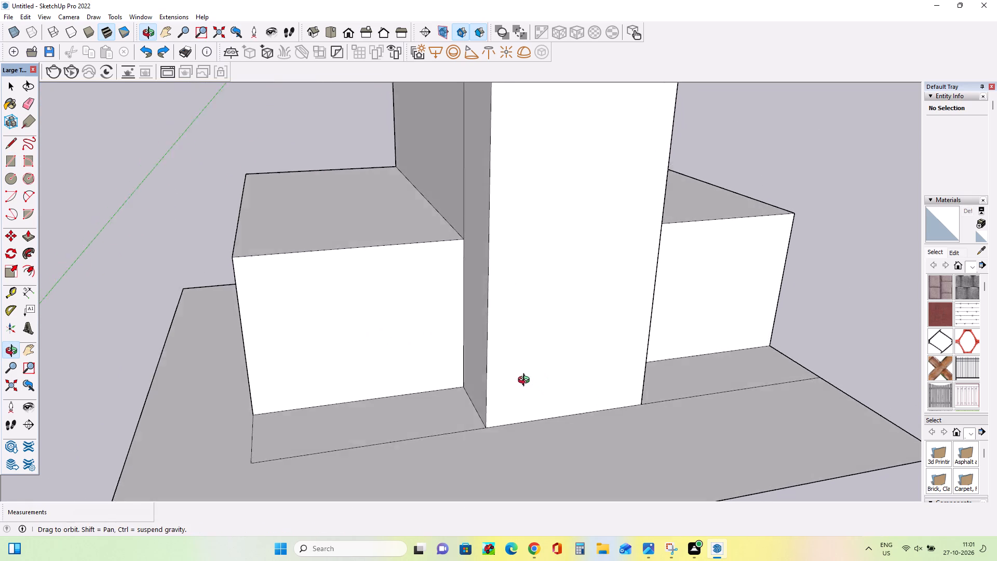
{"action": "middle_click_drag", "start_coordinate": [526, 381], "coordinate": [514, 348]}
{"action": "middle_click_drag", "start_coordinate": [394, 340], "coordinate": [480, 337]}
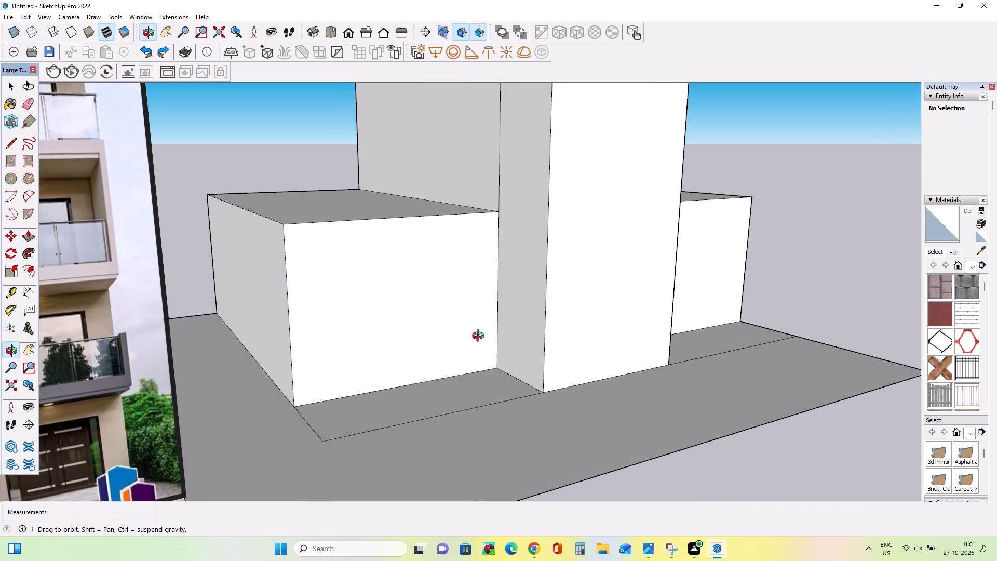
{"action": "middle_click_drag", "start_coordinate": [480, 337], "coordinate": [487, 353]}
{"action": "middle_click_drag", "start_coordinate": [473, 351], "coordinate": [451, 351]}
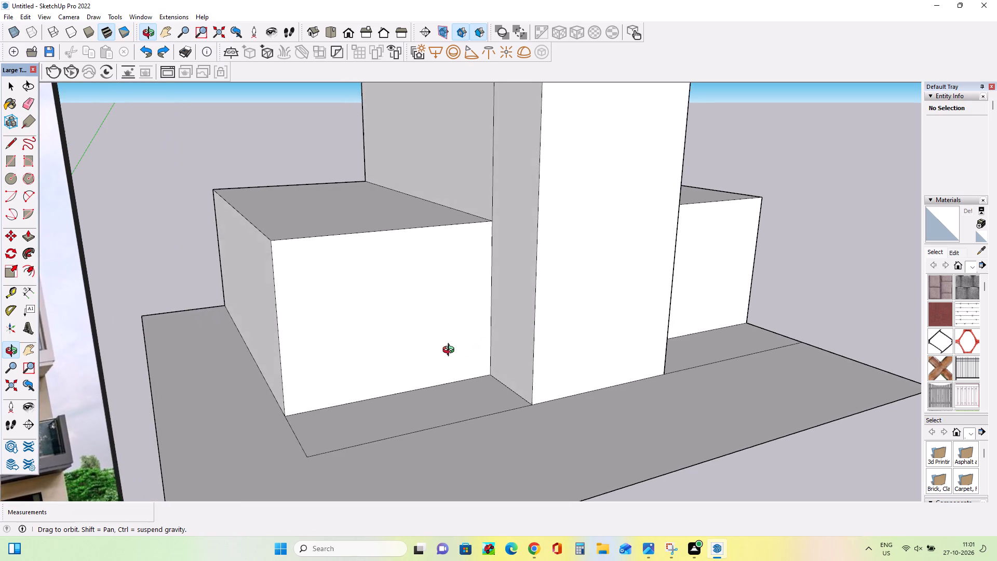
{"action": "middle_click_drag", "start_coordinate": [451, 351], "coordinate": [343, 378]}
{"action": "middle_click_drag", "start_coordinate": [417, 390], "coordinate": [469, 393]}
{"action": "scroll", "coordinate": [296, 269], "scroll_direction": "down", "scroll_amount": 9}
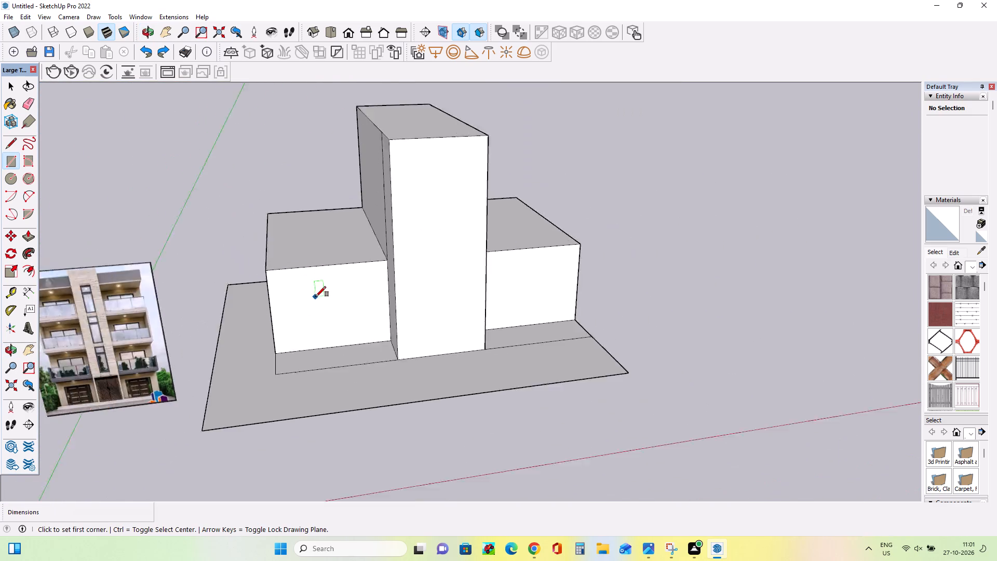
{"action": "middle_click_drag", "start_coordinate": [399, 304], "coordinate": [434, 274]}
{"action": "scroll", "coordinate": [284, 289], "scroll_direction": "up", "scroll_amount": 4}
{"action": "middle_click_drag", "start_coordinate": [336, 307], "coordinate": [333, 293]}
{"action": "middle_click_drag", "start_coordinate": [515, 263], "coordinate": [455, 275]}
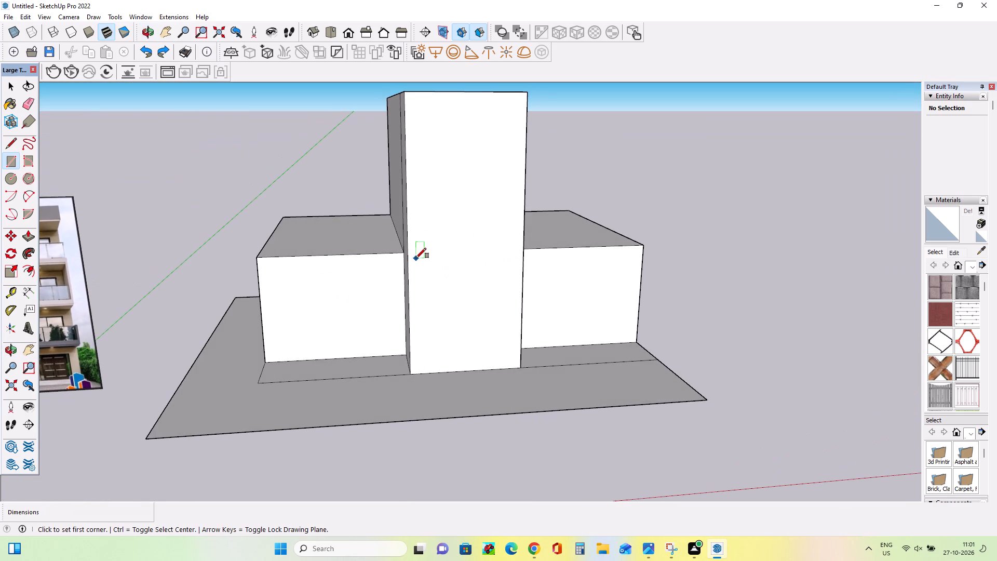
{"action": "left_click", "coordinate": [416, 258]}
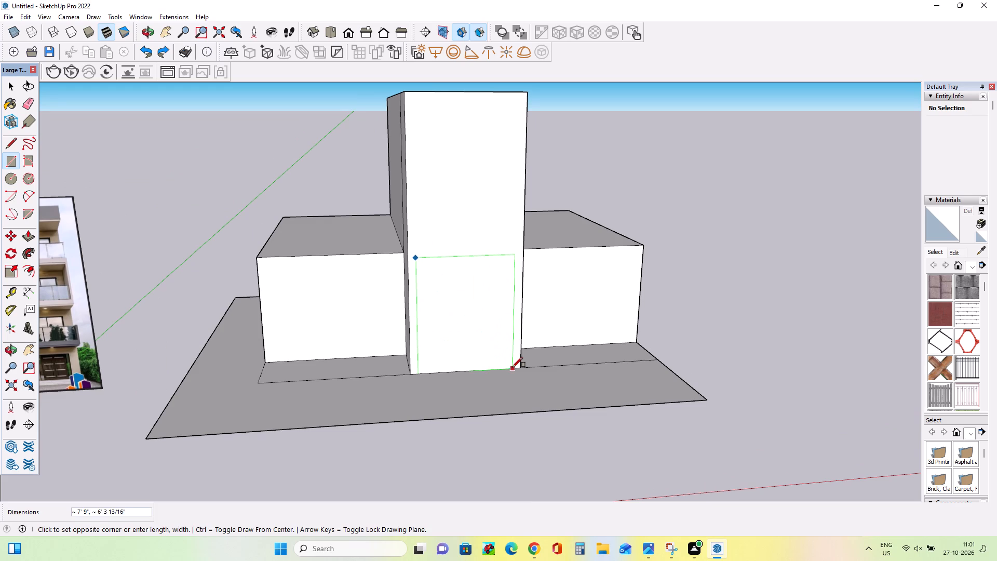
{"action": "left_click", "coordinate": [513, 366]}
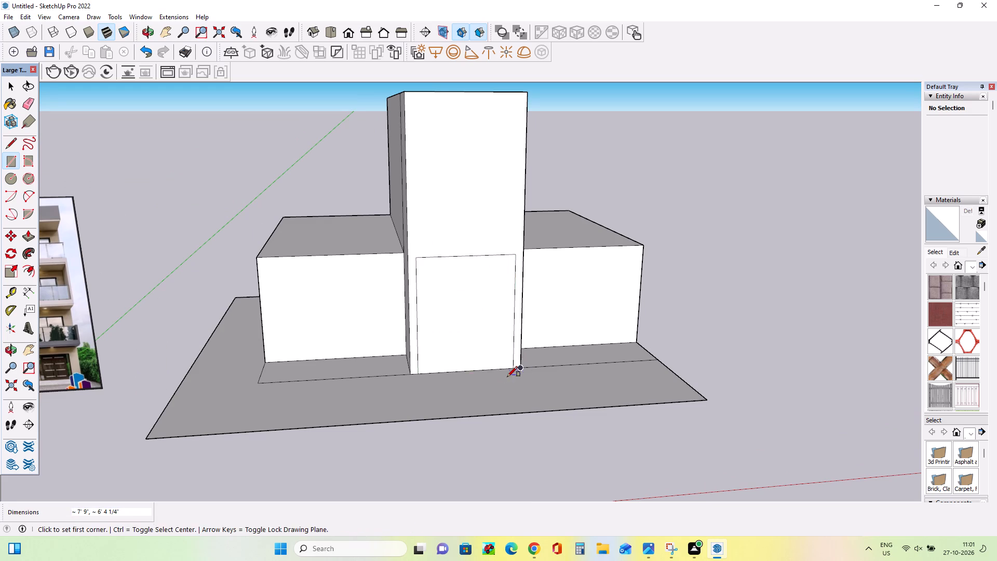
Draw full-width strips along the top front of both side blocks, about 1' 1" high nearest the picture and 1' 3" on the other.
{"action": "middle_click_drag", "start_coordinate": [507, 377], "coordinate": [564, 385]}
{"action": "middle_click_drag", "start_coordinate": [415, 330], "coordinate": [435, 308]}
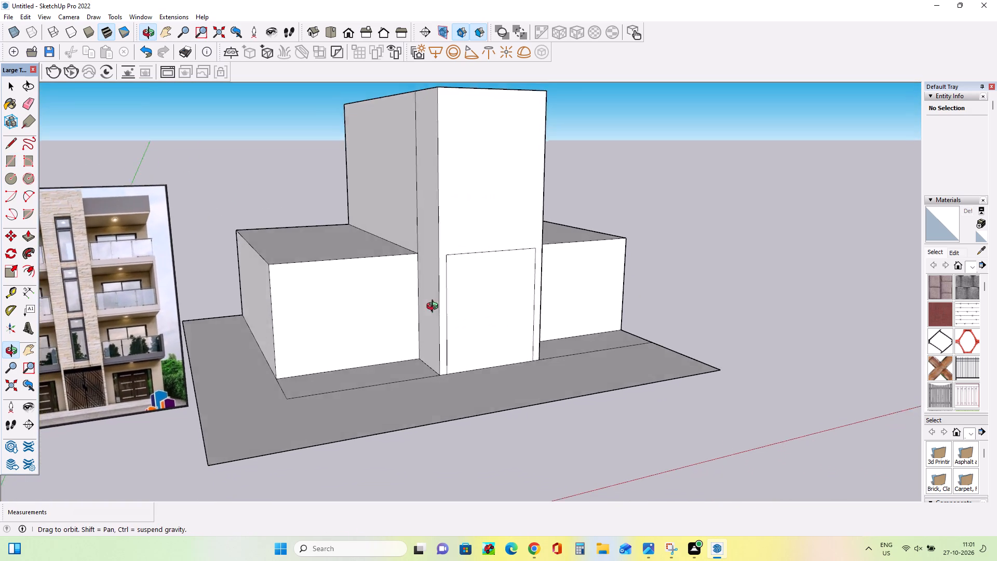
{"action": "middle_click_drag", "start_coordinate": [435, 308], "coordinate": [447, 309]}
{"action": "left_click", "coordinate": [421, 256]}
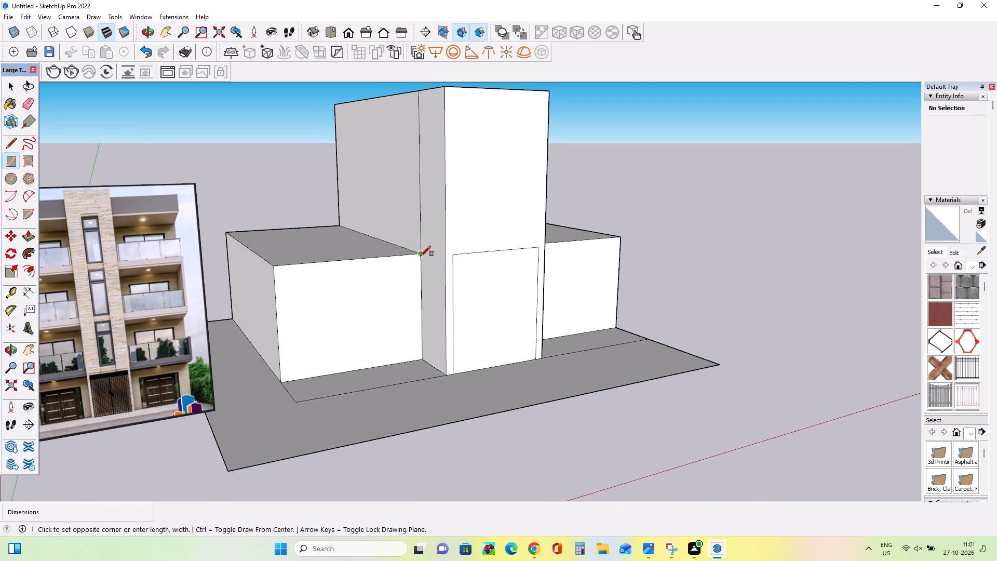
{"action": "left_click", "coordinate": [274, 284]}
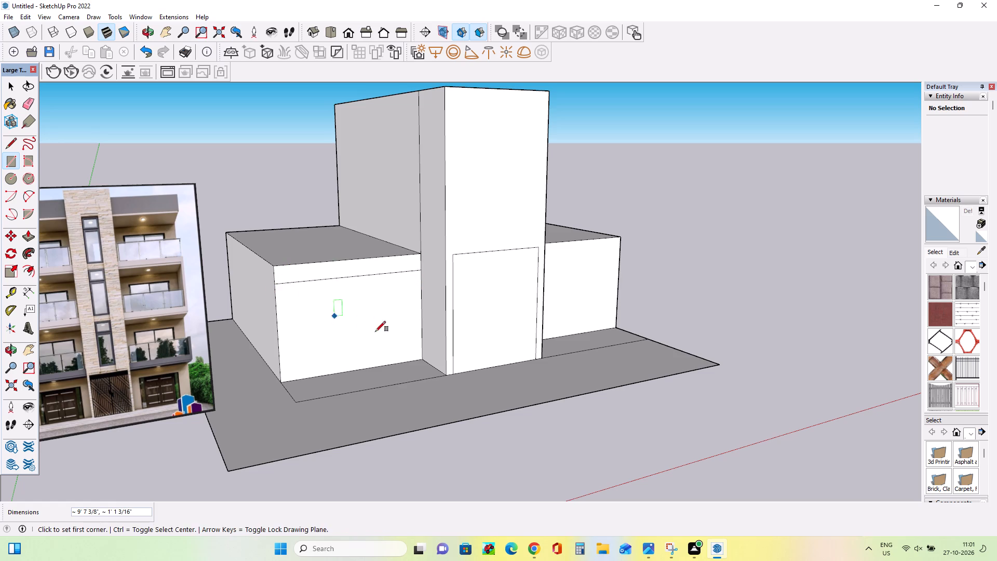
{"action": "middle_click_drag", "start_coordinate": [376, 331], "coordinate": [119, 351]}
{"action": "left_click", "coordinate": [499, 255]}
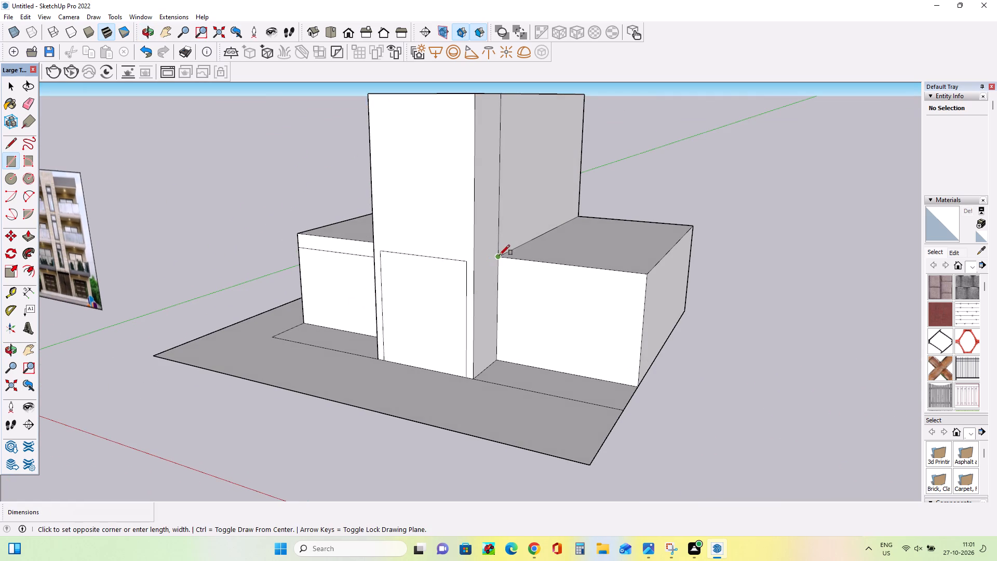
{"action": "left_click", "coordinate": [645, 294]}
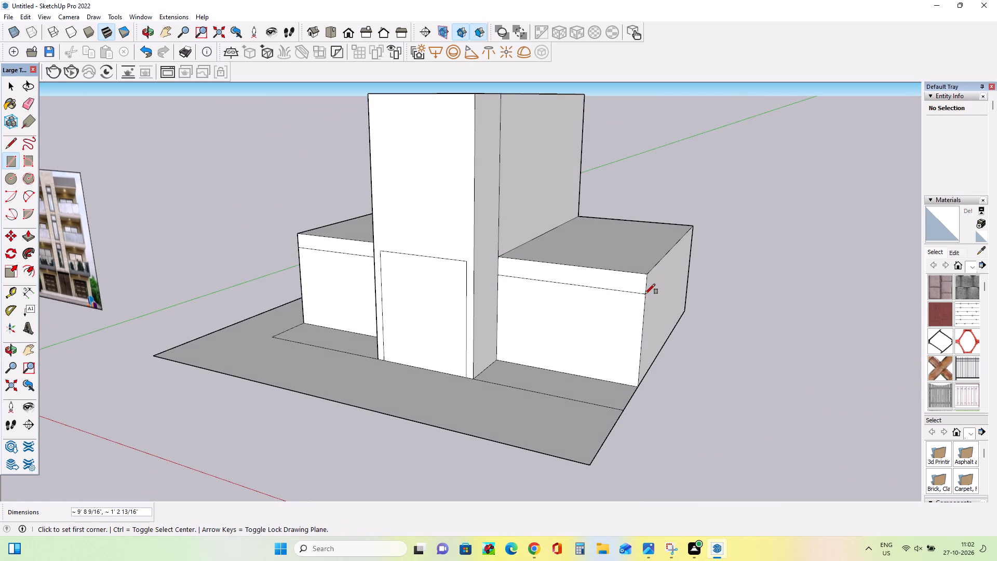
Extrude the top strips of both side blocks forward by about 3' 7 11/16" to form matching projecting slabs.
{"action": "middle_click_drag", "start_coordinate": [391, 360], "coordinate": [541, 360]}
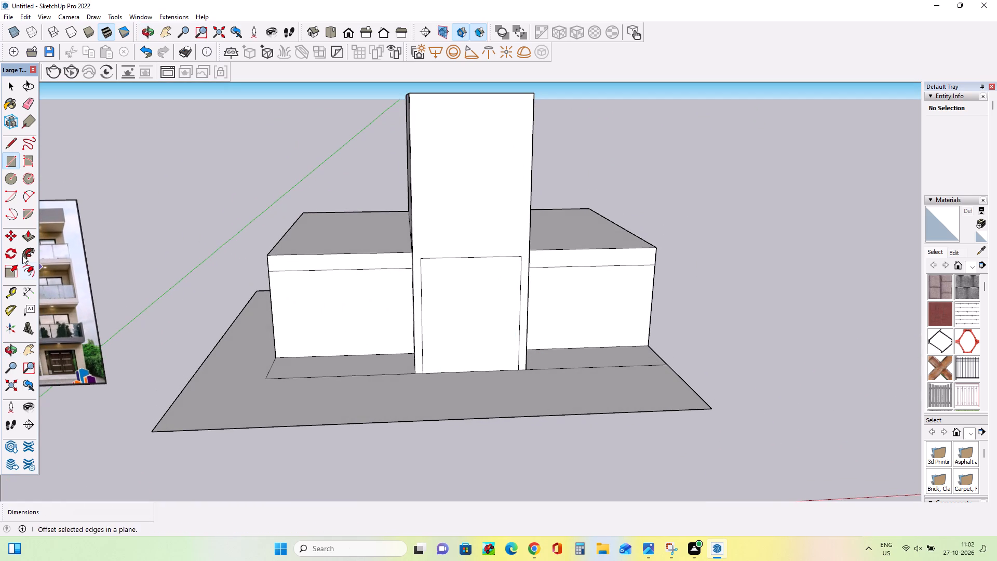
{"action": "left_click", "coordinate": [25, 236]}
{"action": "left_click_drag", "start_coordinate": [341, 267], "coordinate": [422, 267]}
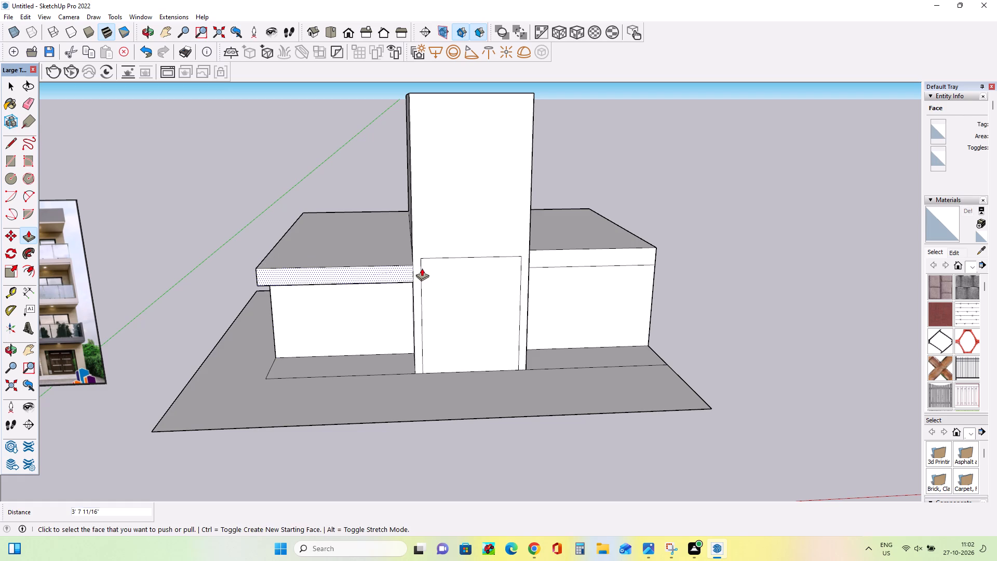
{"action": "middle_click_drag", "start_coordinate": [465, 318], "coordinate": [384, 267]}
{"action": "left_click_drag", "start_coordinate": [522, 251], "coordinate": [498, 258]}
Examine the projecting slabs and entrance outline from the front and farther away against the facade picture.
{"action": "middle_click_drag", "start_coordinate": [411, 301], "coordinate": [476, 312]}
{"action": "scroll", "coordinate": [483, 314], "scroll_direction": "down", "scroll_amount": 3}
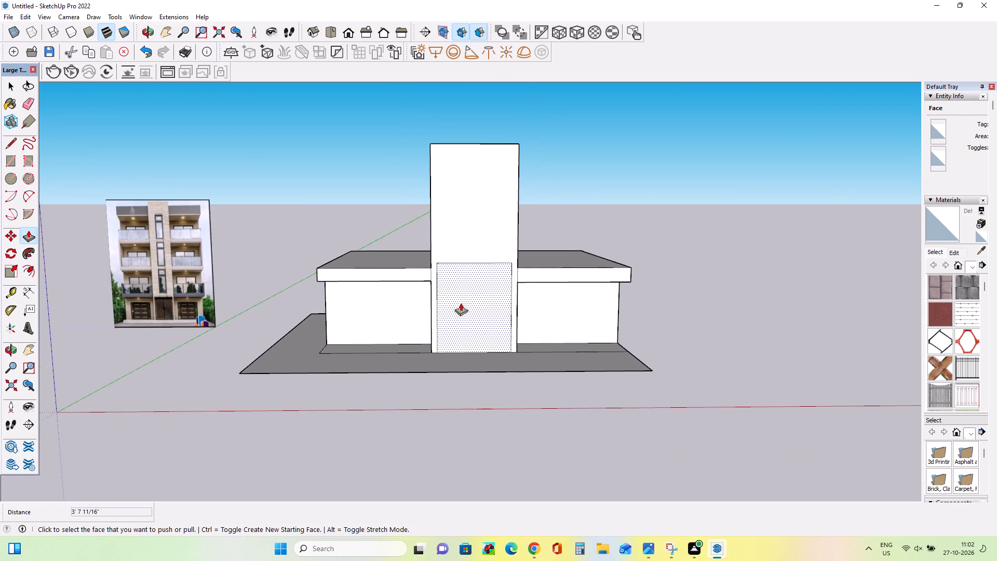
{"action": "middle_click_drag", "start_coordinate": [463, 297], "coordinate": [472, 282]}
{"action": "scroll", "coordinate": [469, 283], "scroll_direction": "up", "scroll_amount": 3}
{"action": "scroll", "coordinate": [144, 280], "scroll_direction": "down", "scroll_amount": 4}
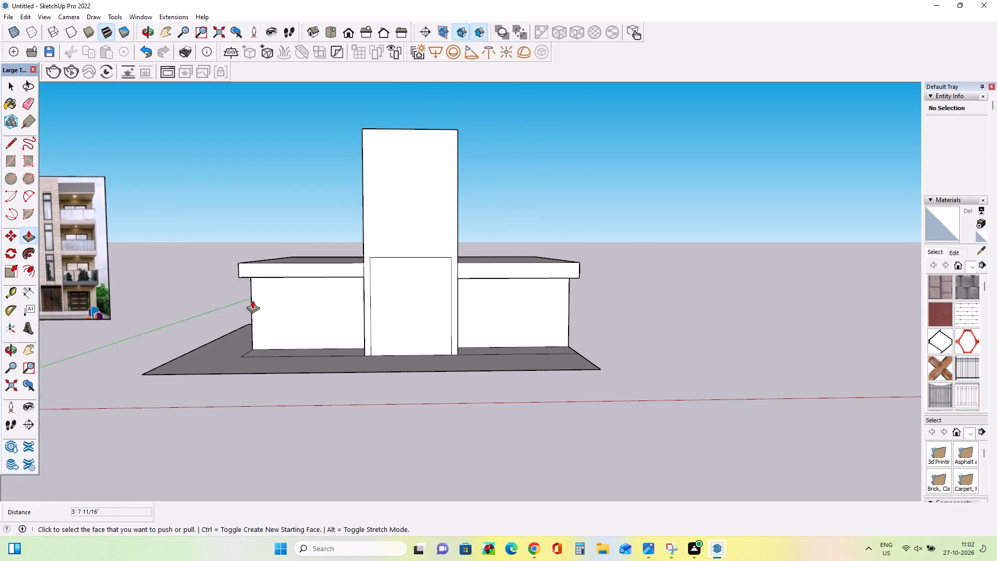
{"action": "middle_click_drag", "start_coordinate": [289, 324], "coordinate": [308, 341]}
{"action": "scroll", "coordinate": [309, 341], "scroll_direction": "down", "scroll_amount": 3}
{"action": "scroll", "coordinate": [499, 354], "scroll_direction": "down", "scroll_amount": 3}
{"action": "scroll", "coordinate": [0, 319], "scroll_direction": "up", "scroll_amount": 4}
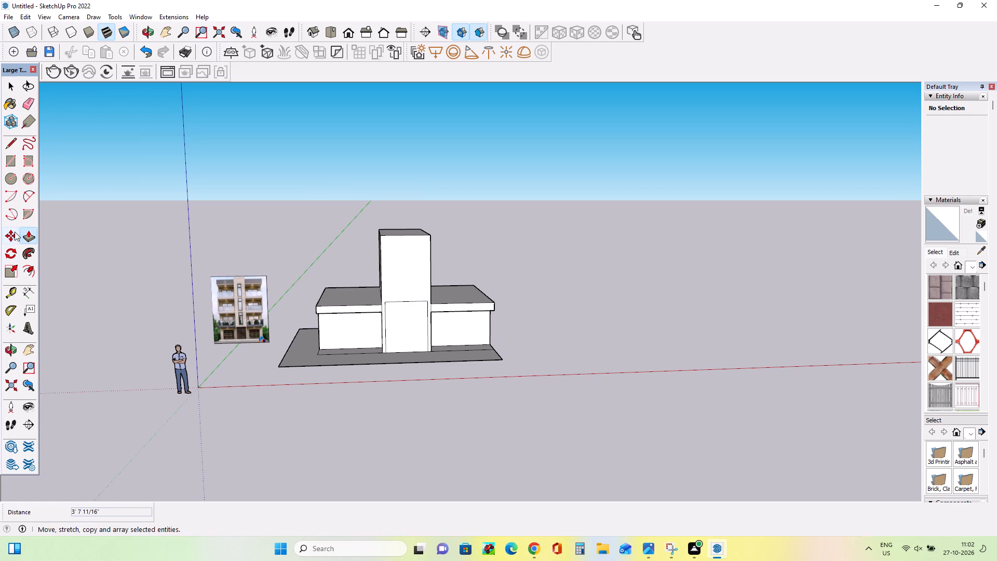
Move the facade reference picture towards the adjacent side block, finishing with a move of about 22' 10 13/16".
{"action": "left_click", "coordinate": [15, 232]}
{"action": "scroll", "coordinate": [234, 342], "scroll_direction": "up", "scroll_amount": 7}
{"action": "left_click_drag", "start_coordinate": [299, 345], "coordinate": [307, 342]}
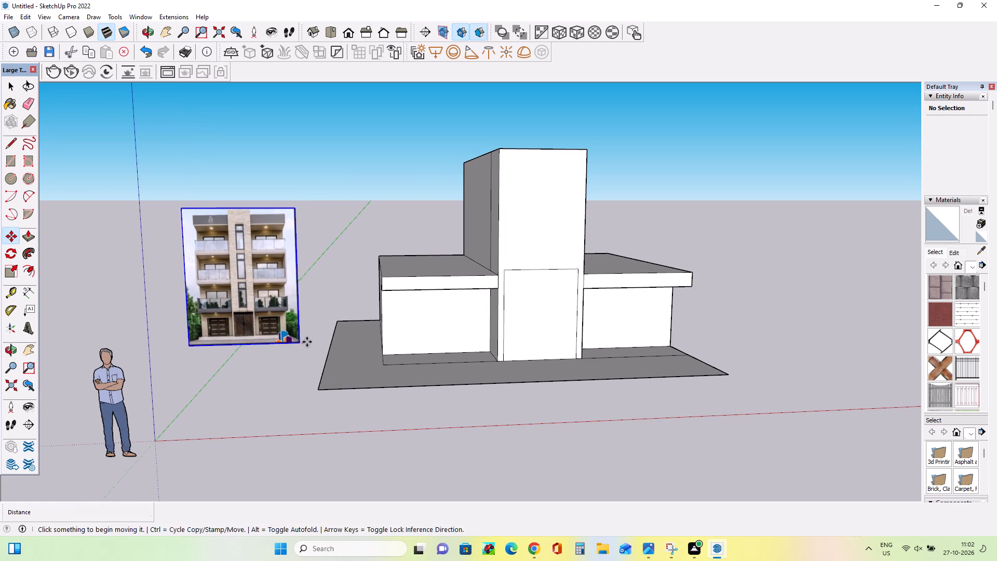
{"action": "left_click_drag", "start_coordinate": [307, 342], "coordinate": [331, 342]}
{"action": "middle_click_drag", "start_coordinate": [362, 378], "coordinate": [339, 366]}
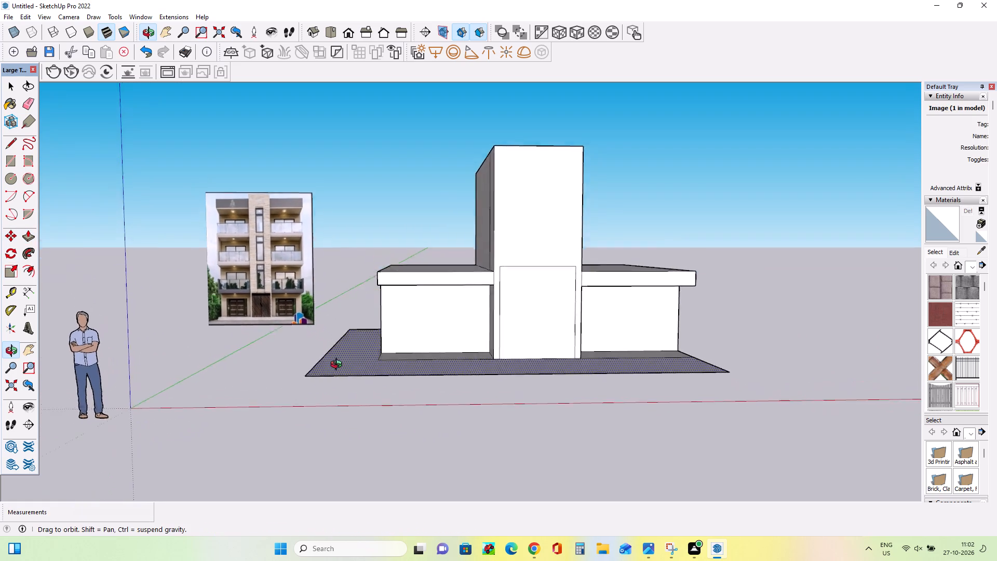
{"action": "middle_click_drag", "start_coordinate": [339, 366], "coordinate": [347, 400]}
{"action": "left_click_drag", "start_coordinate": [323, 357], "coordinate": [340, 327]}
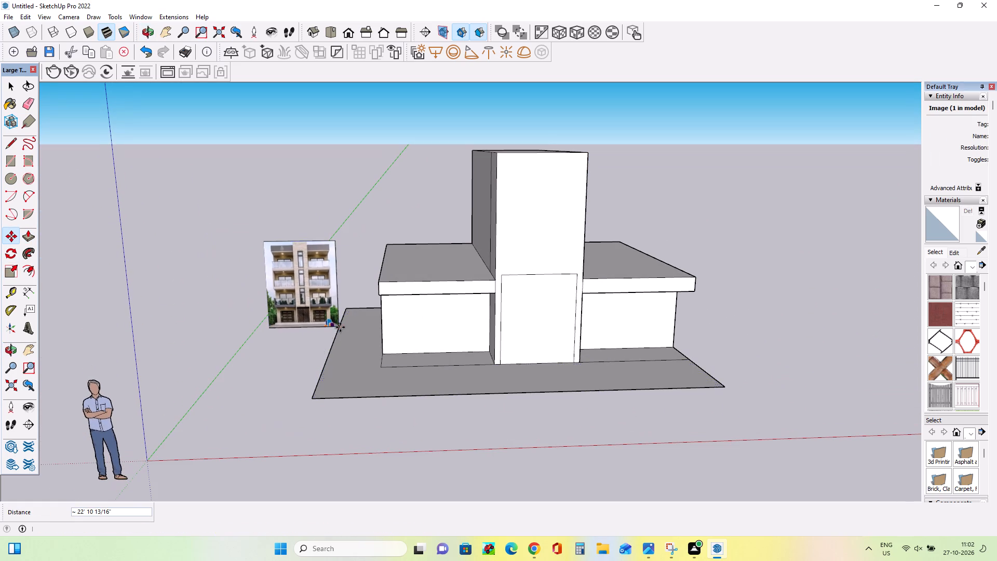
Compare the ground-floor entrance in the reference picture with the entrance outline and slabs on the model.
{"action": "middle_click_drag", "start_coordinate": [465, 323], "coordinate": [466, 334]}
{"action": "scroll", "coordinate": [513, 291], "scroll_direction": "up", "scroll_amount": 3}
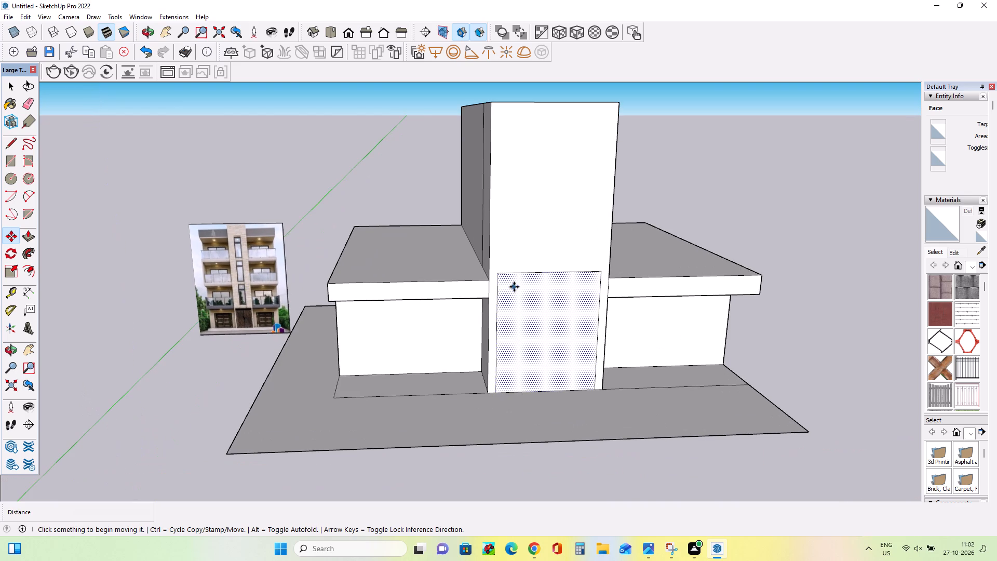
{"action": "middle_click_drag", "start_coordinate": [516, 295], "coordinate": [522, 323]}
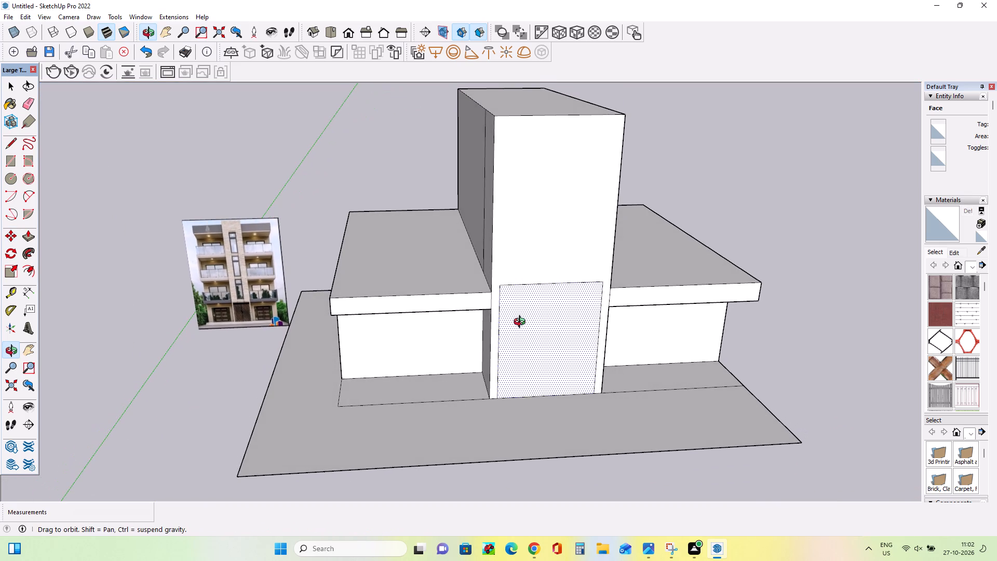
{"action": "middle_click_drag", "start_coordinate": [522, 323], "coordinate": [526, 337]}
{"action": "scroll", "coordinate": [527, 297], "scroll_direction": "up", "scroll_amount": 1}
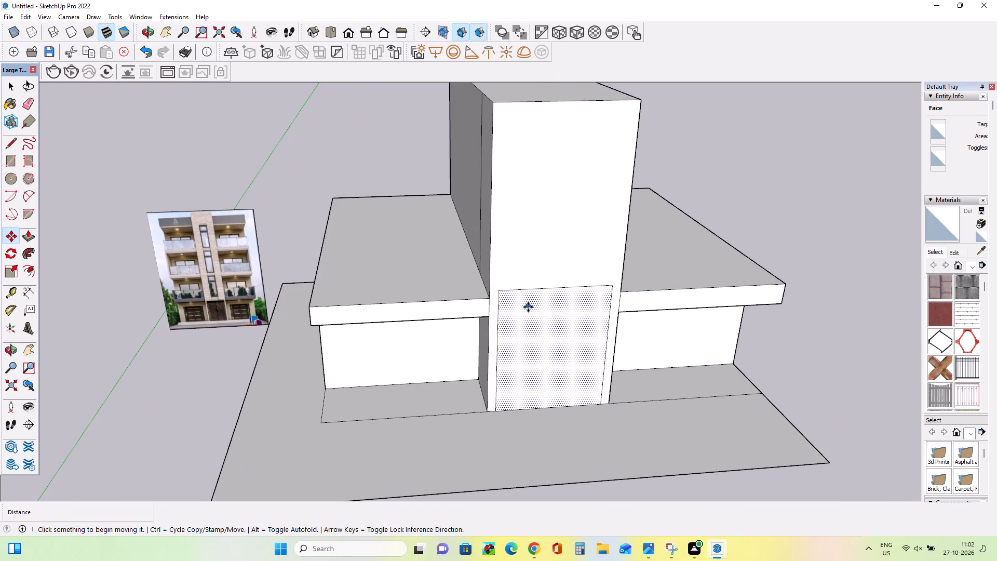
{"action": "middle_click_drag", "start_coordinate": [528, 307], "coordinate": [572, 250]}
{"action": "scroll", "coordinate": [192, 333], "scroll_direction": "up", "scroll_amount": 6}
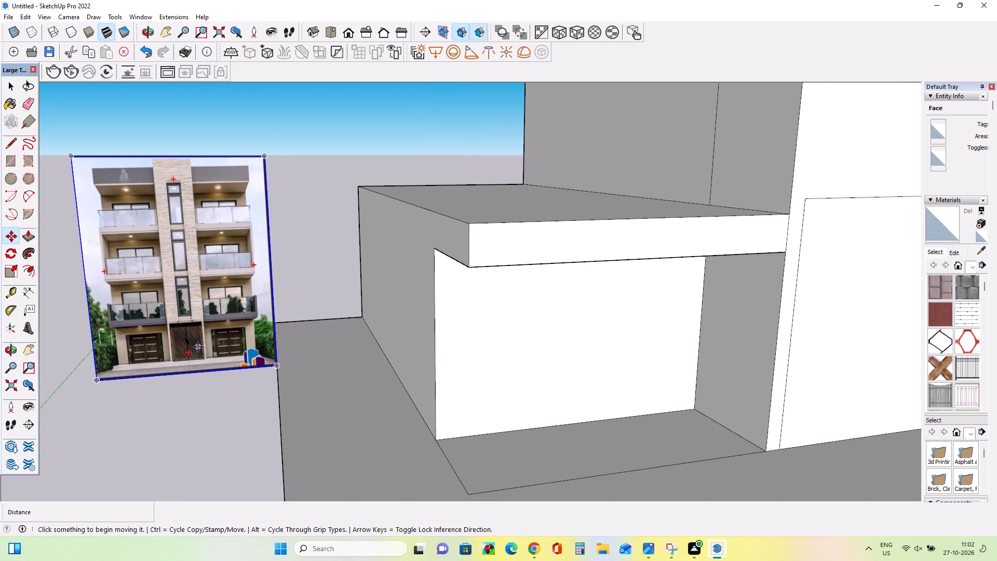
{"action": "scroll", "coordinate": [156, 353], "scroll_direction": "up", "scroll_amount": 1}
{"action": "scroll", "coordinate": [156, 353], "scroll_direction": "down", "scroll_amount": 8}
{"action": "middle_click_drag", "start_coordinate": [468, 359], "coordinate": [434, 363]}
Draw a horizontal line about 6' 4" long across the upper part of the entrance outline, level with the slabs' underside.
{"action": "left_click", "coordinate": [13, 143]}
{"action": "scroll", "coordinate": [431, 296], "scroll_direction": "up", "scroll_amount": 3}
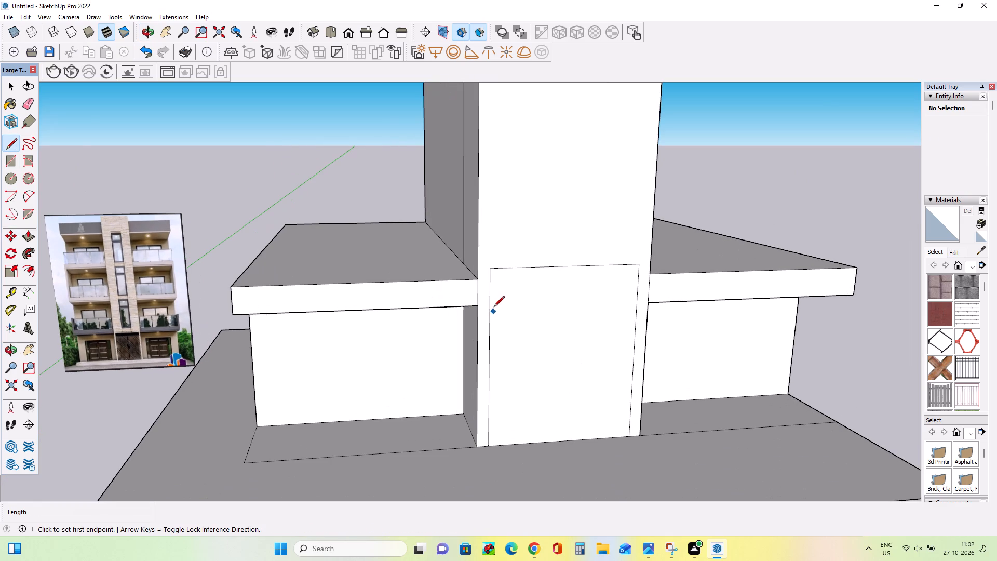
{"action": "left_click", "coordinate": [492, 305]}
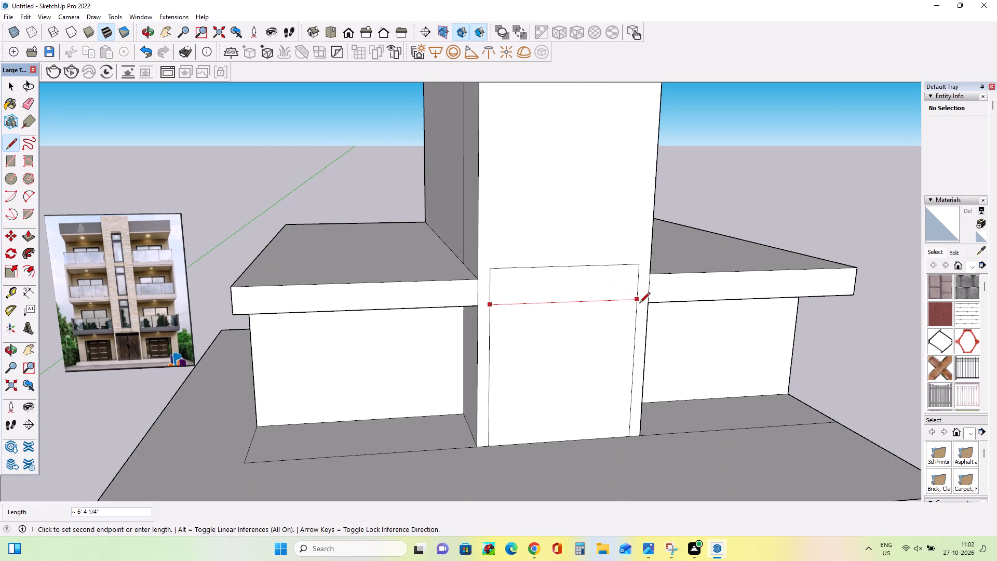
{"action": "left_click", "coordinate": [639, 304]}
Lower the entrance outline's top by drawing a line just below it across the full width and erasing the old top edge and stubs.
{"action": "middle_click_drag", "start_coordinate": [583, 342], "coordinate": [595, 347]}
{"action": "middle_click_drag", "start_coordinate": [298, 313], "coordinate": [303, 316]}
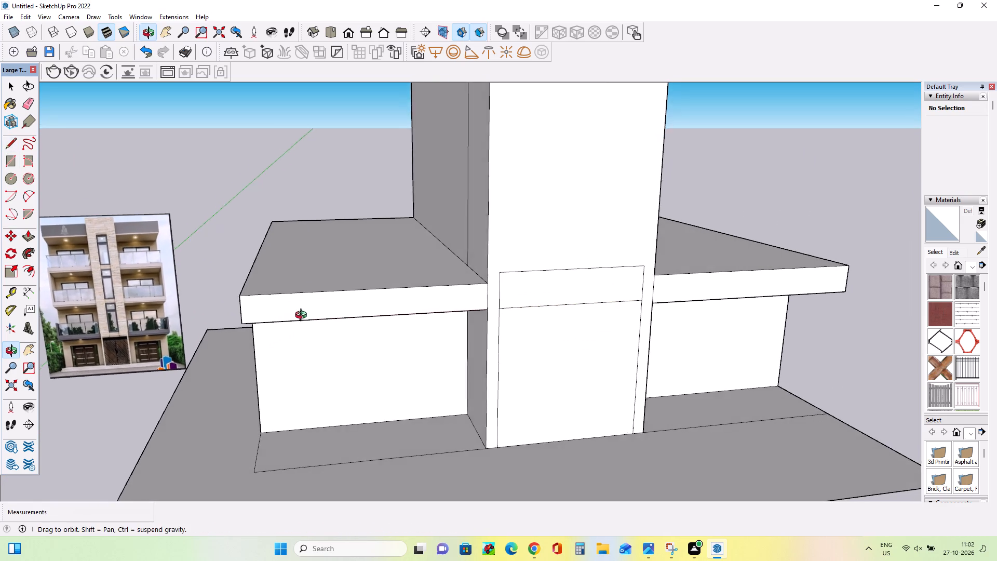
{"action": "middle_click_drag", "start_coordinate": [303, 316], "coordinate": [306, 320]}
{"action": "scroll", "coordinate": [416, 295], "scroll_direction": "down", "scroll_amount": 1}
{"action": "middle_click", "coordinate": [417, 312]}
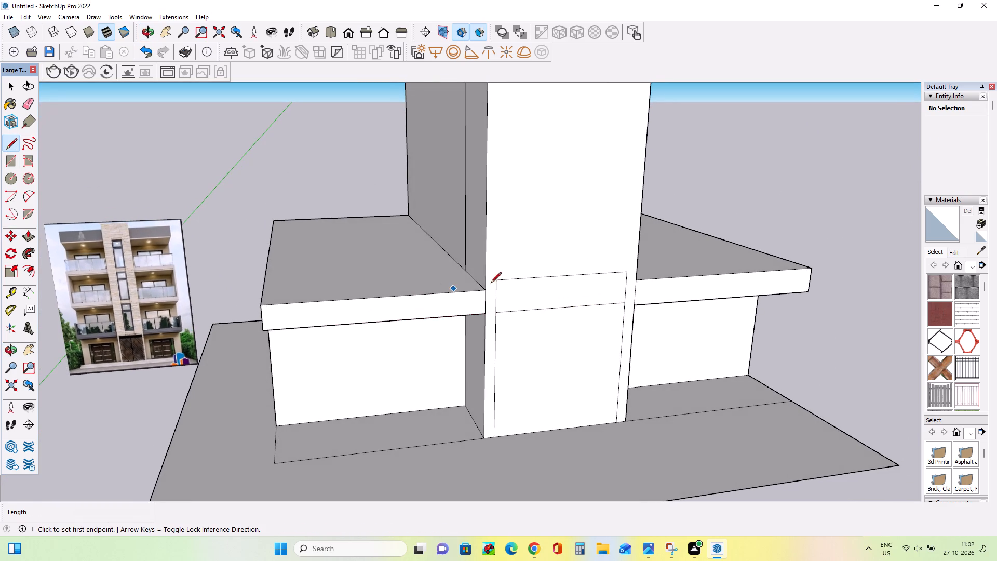
{"action": "scroll", "coordinate": [494, 283], "scroll_direction": "up", "scroll_amount": 2}
{"action": "middle_click_drag", "start_coordinate": [513, 308], "coordinate": [488, 288]}
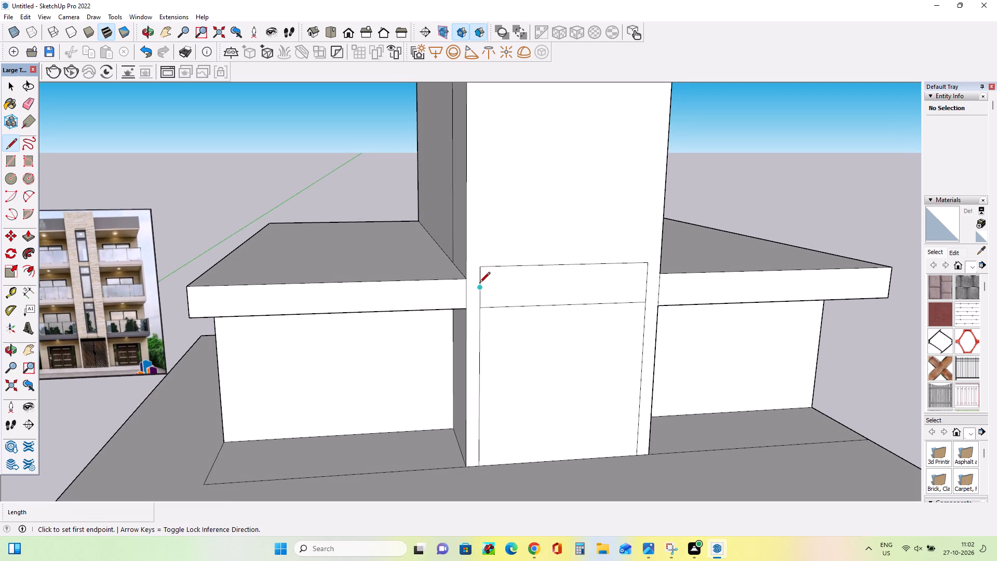
{"action": "left_click", "coordinate": [480, 280]}
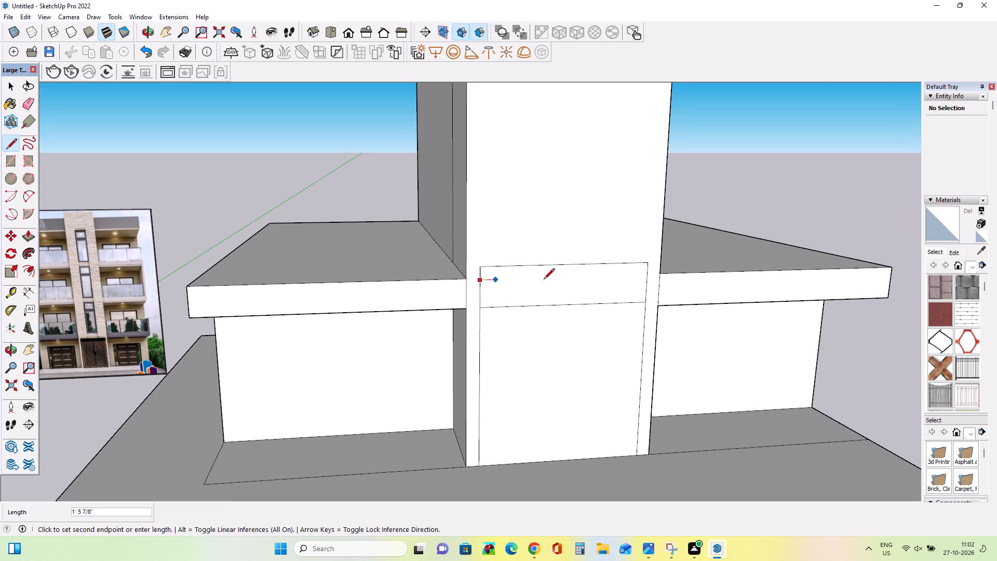
{"action": "left_click", "coordinate": [643, 270]}
{"action": "middle_click_drag", "start_coordinate": [648, 291], "coordinate": [655, 306]}
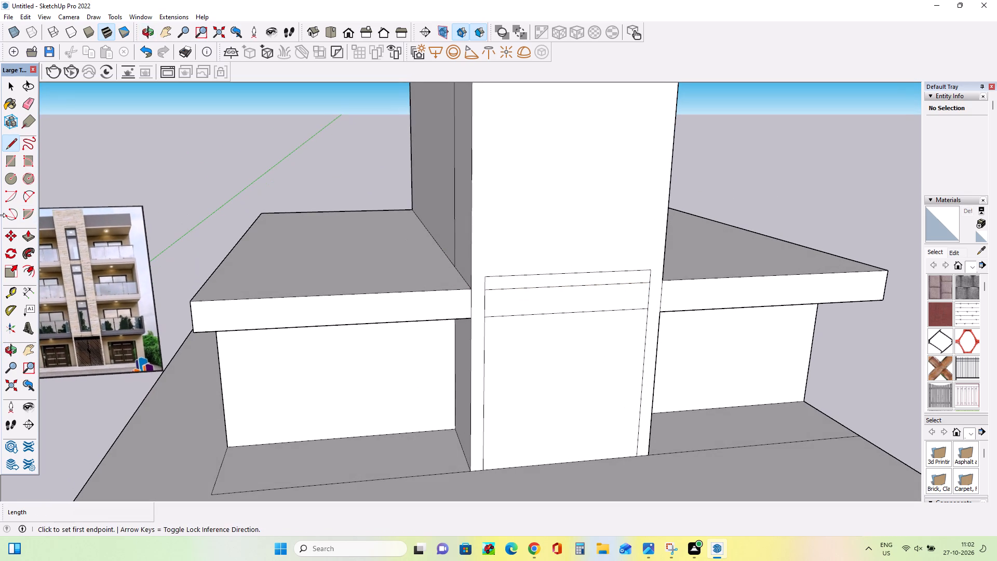
{"action": "left_click", "coordinate": [32, 97]}
{"action": "left_click_drag", "start_coordinate": [483, 285], "coordinate": [501, 263]}
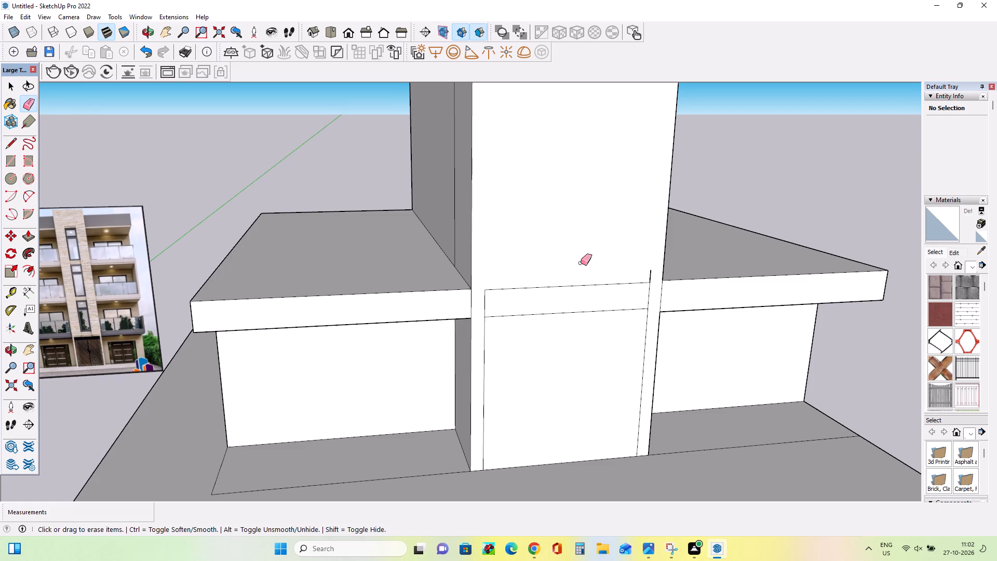
{"action": "left_click_drag", "start_coordinate": [645, 271], "coordinate": [653, 274]}
Examine the lowered entrance outline and its remaining horizontal line from several angles in front of the tower.
{"action": "scroll", "coordinate": [517, 287], "scroll_direction": "down", "scroll_amount": 3}
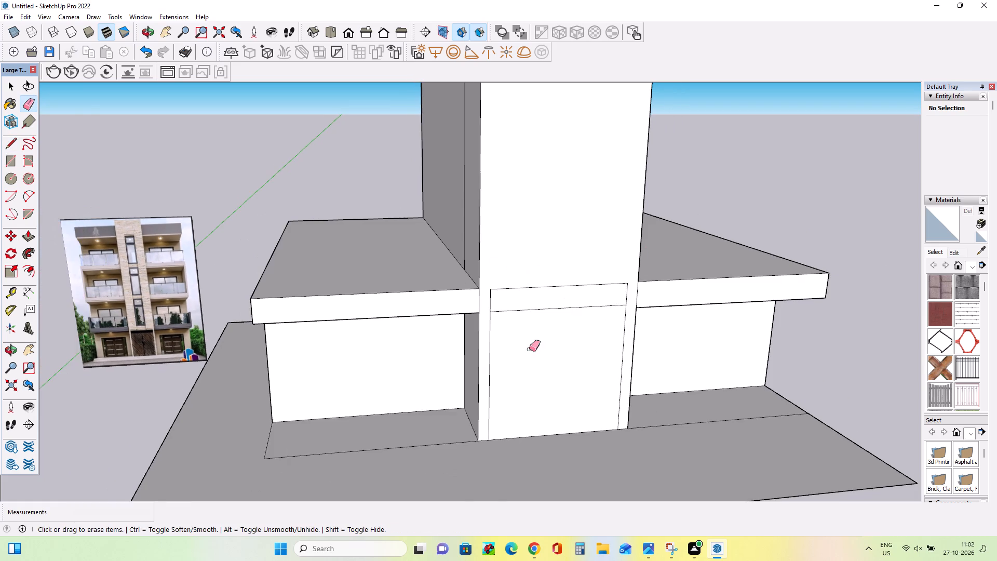
{"action": "middle_click_drag", "start_coordinate": [537, 353], "coordinate": [523, 295]}
{"action": "scroll", "coordinate": [560, 265], "scroll_direction": "up", "scroll_amount": 3}
{"action": "middle_click_drag", "start_coordinate": [560, 273], "coordinate": [572, 332]}
{"action": "scroll", "coordinate": [572, 336], "scroll_direction": "up", "scroll_amount": 1}
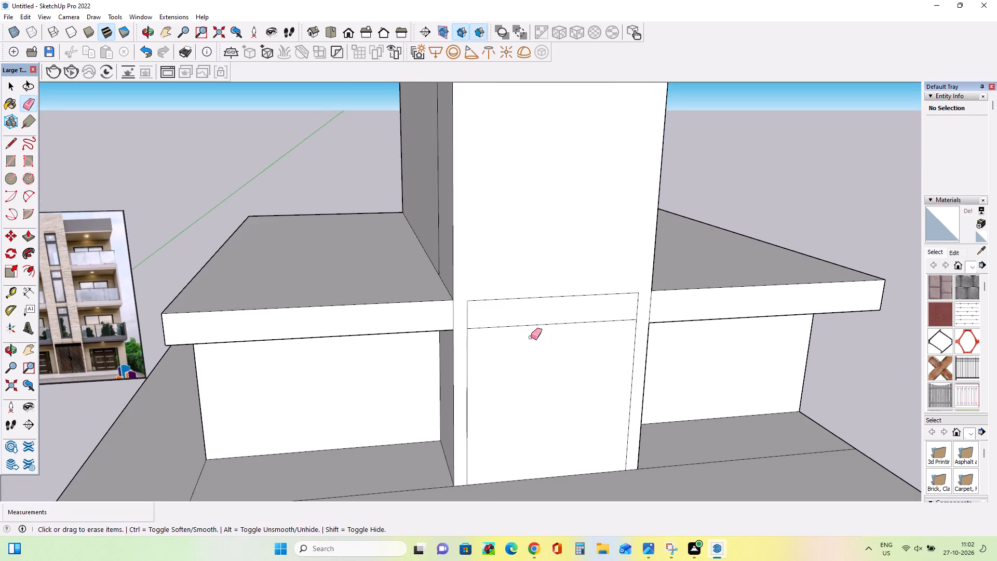
{"action": "middle_click_drag", "start_coordinate": [531, 337], "coordinate": [536, 305]}
{"action": "scroll", "coordinate": [536, 305], "scroll_direction": "down", "scroll_amount": 1}
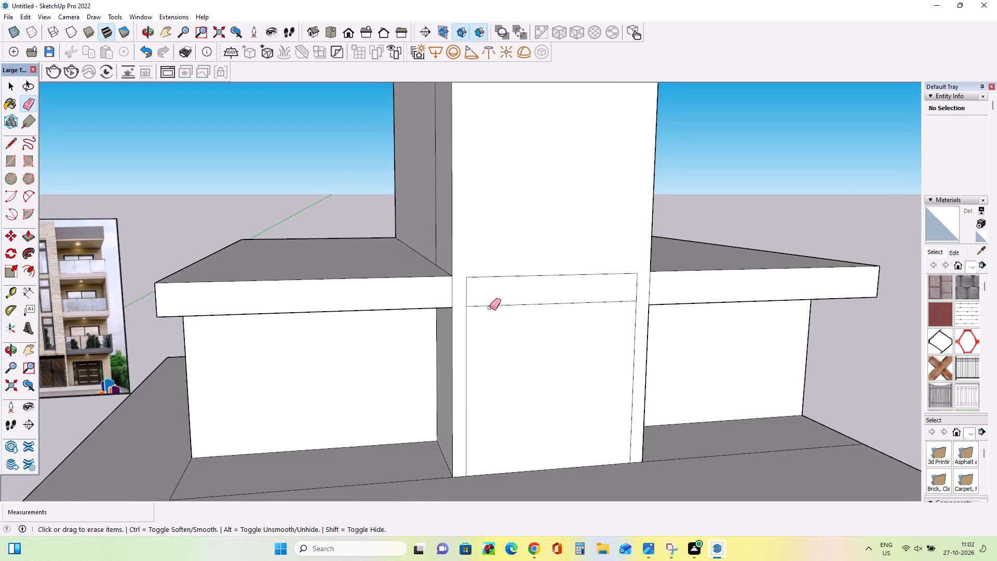
{"action": "scroll", "coordinate": [490, 308], "scroll_direction": "down", "scroll_amount": 7}
Close the opening beneath the tower with a rectangle on the base's underside, about 20' 10 7/8" by 16' 11 11/16".
{"action": "middle_click_drag", "start_coordinate": [524, 360], "coordinate": [527, 282]}
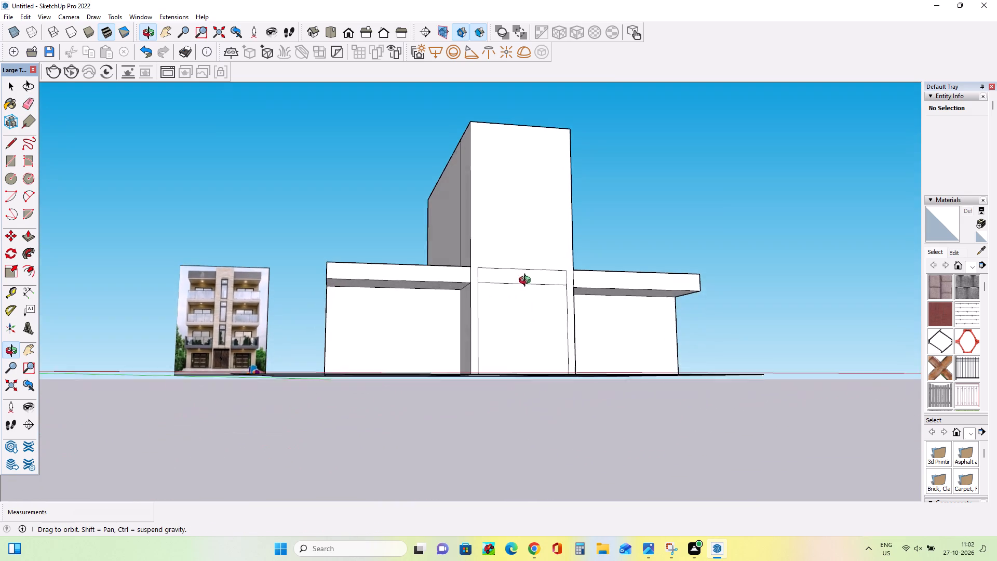
{"action": "middle_click_drag", "start_coordinate": [527, 282], "coordinate": [529, 278]}
{"action": "scroll", "coordinate": [486, 291], "scroll_direction": "up", "scroll_amount": 2}
{"action": "middle_click_drag", "start_coordinate": [513, 344], "coordinate": [516, 259]}
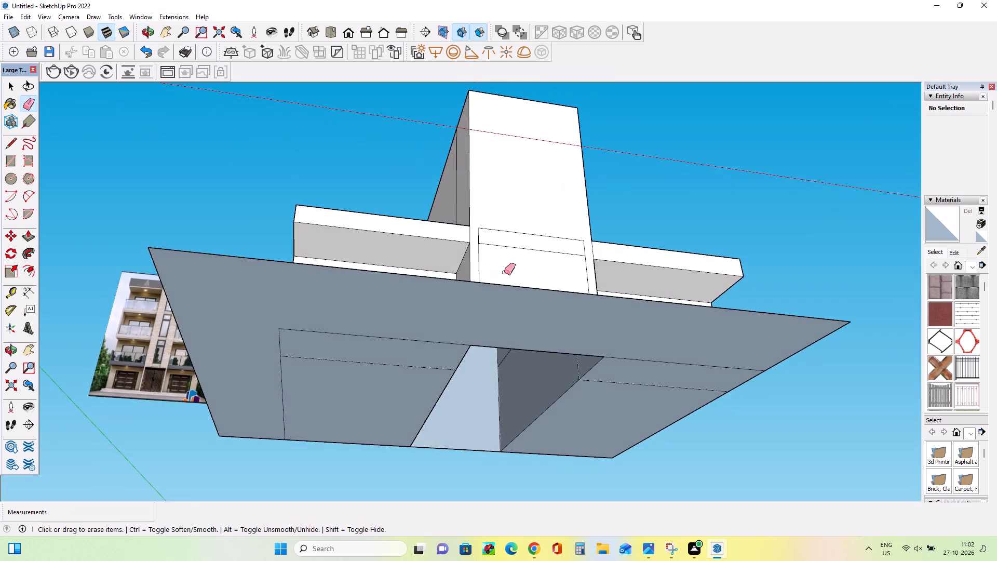
{"action": "scroll", "coordinate": [504, 272], "scroll_direction": "down", "scroll_amount": 2}
{"action": "left_click", "coordinate": [11, 162]}
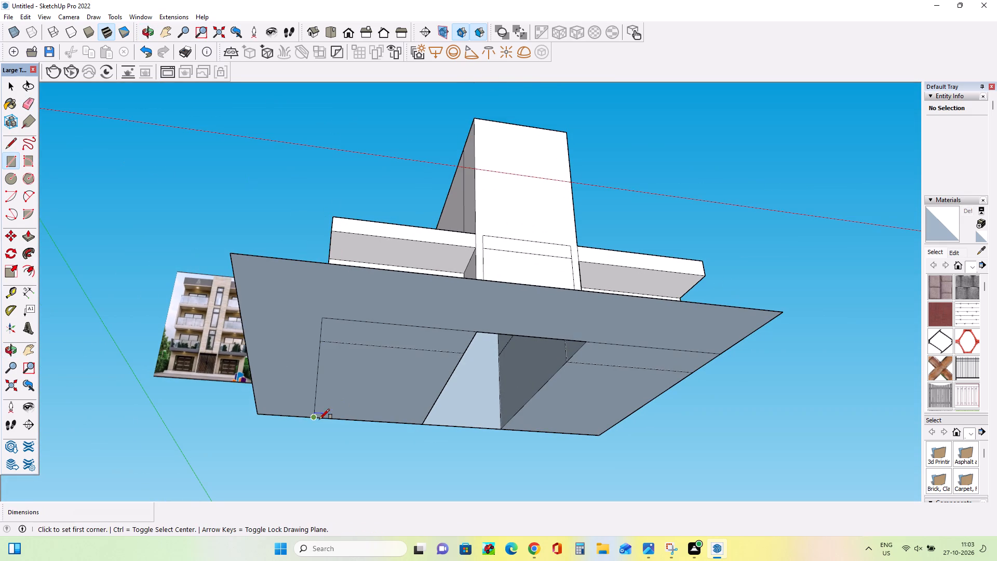
{"action": "left_click", "coordinate": [313, 419]}
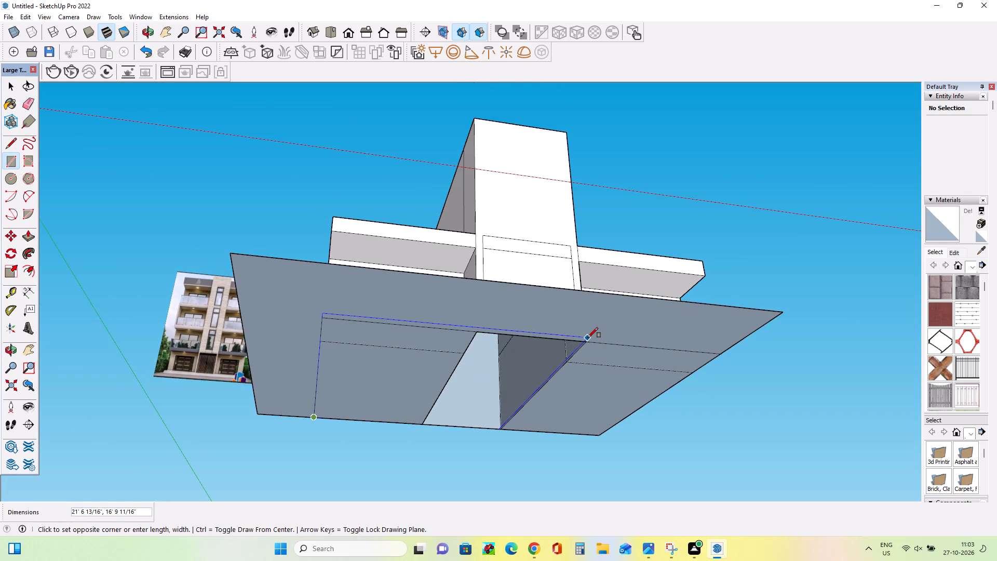
{"action": "left_click", "coordinate": [590, 342]}
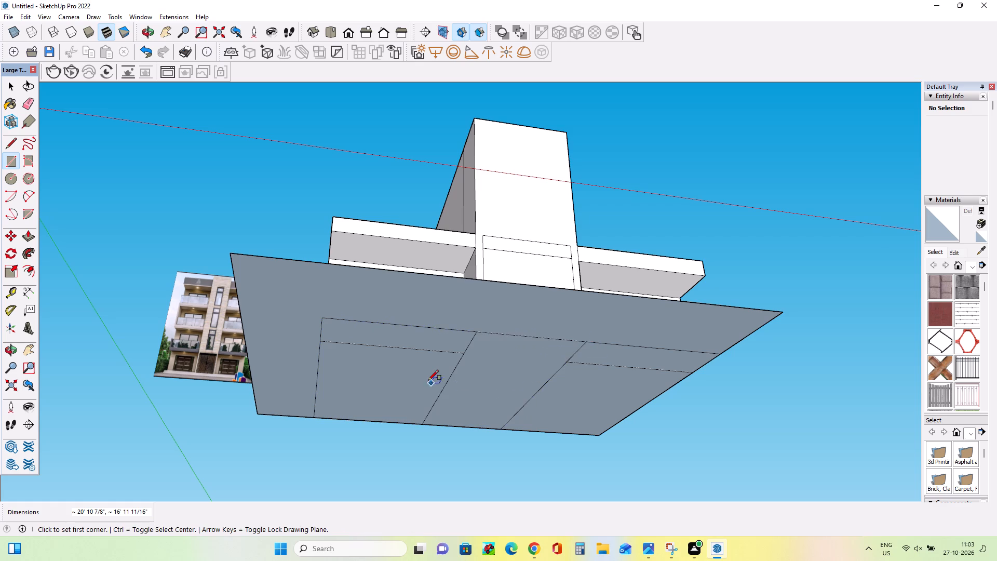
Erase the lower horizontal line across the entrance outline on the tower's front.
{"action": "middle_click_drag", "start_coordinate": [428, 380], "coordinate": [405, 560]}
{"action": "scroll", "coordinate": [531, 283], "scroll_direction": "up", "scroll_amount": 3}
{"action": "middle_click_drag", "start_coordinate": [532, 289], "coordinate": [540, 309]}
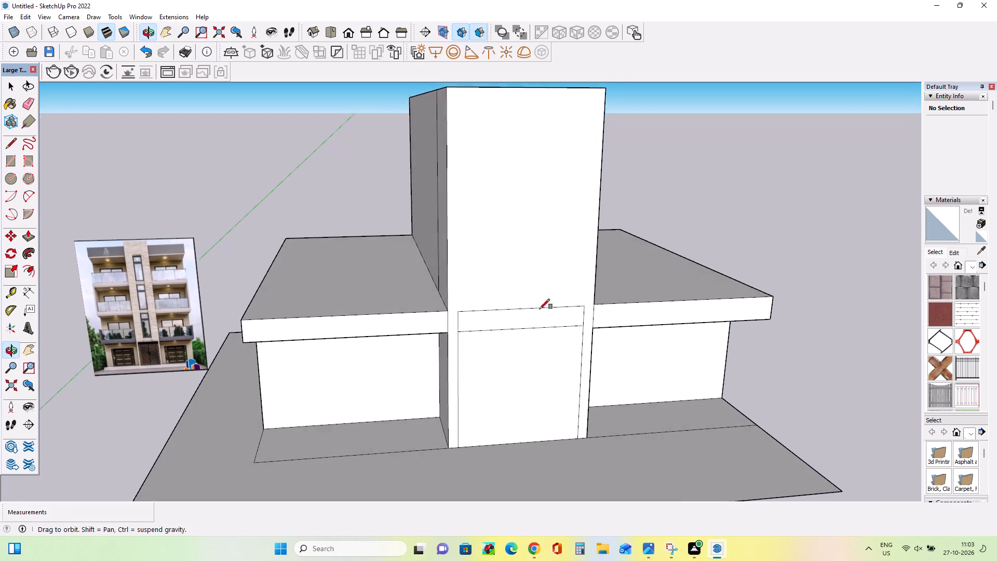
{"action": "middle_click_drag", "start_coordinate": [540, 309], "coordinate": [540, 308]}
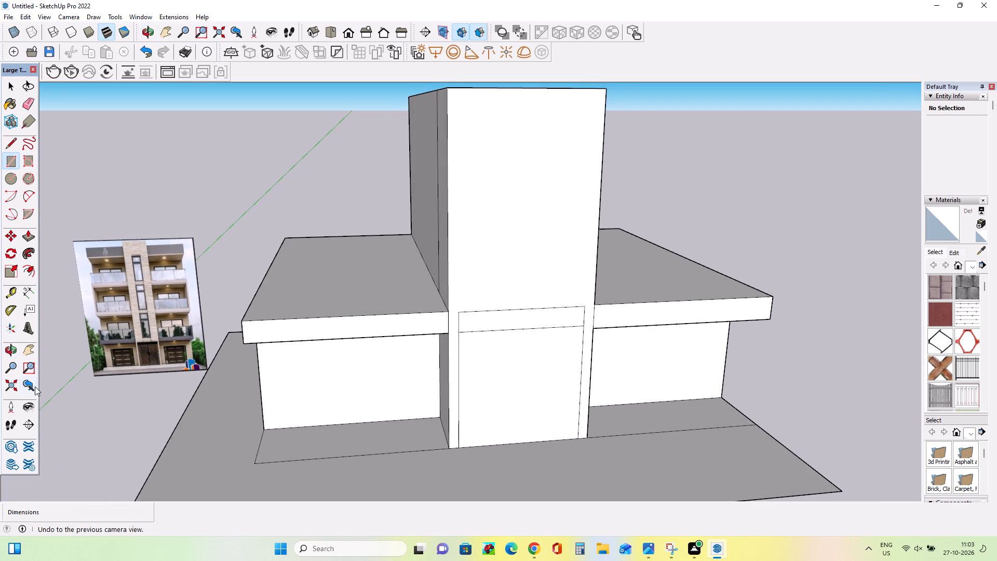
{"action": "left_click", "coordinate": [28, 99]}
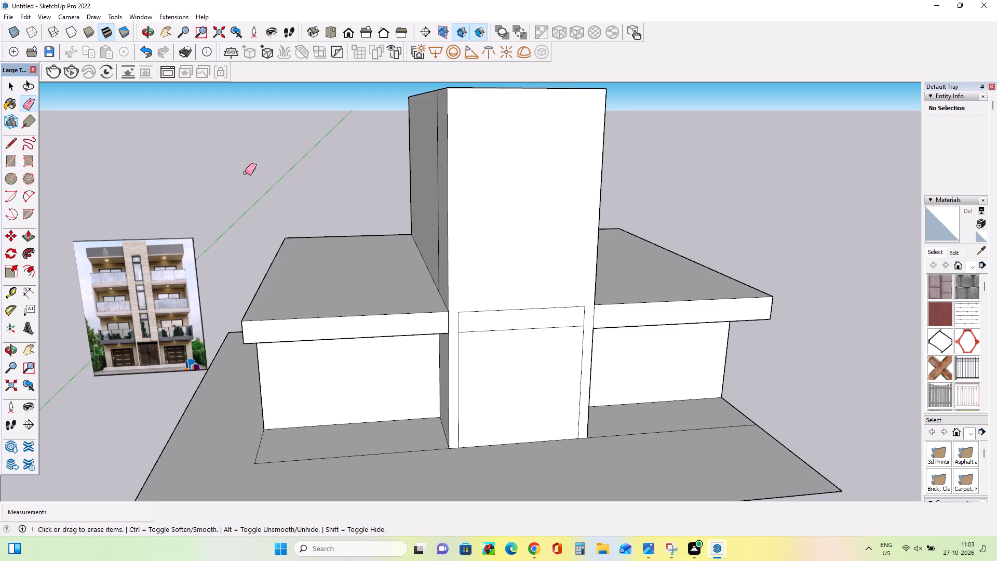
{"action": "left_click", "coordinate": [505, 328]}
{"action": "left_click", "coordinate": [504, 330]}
Thin both projecting slabs by pushing their undersides up, about 2 5/16" nearest the picture and about 5 3/4" on the other.
{"action": "middle_click_drag", "start_coordinate": [502, 355], "coordinate": [529, 352]}
{"action": "middle_click", "coordinate": [449, 352]}
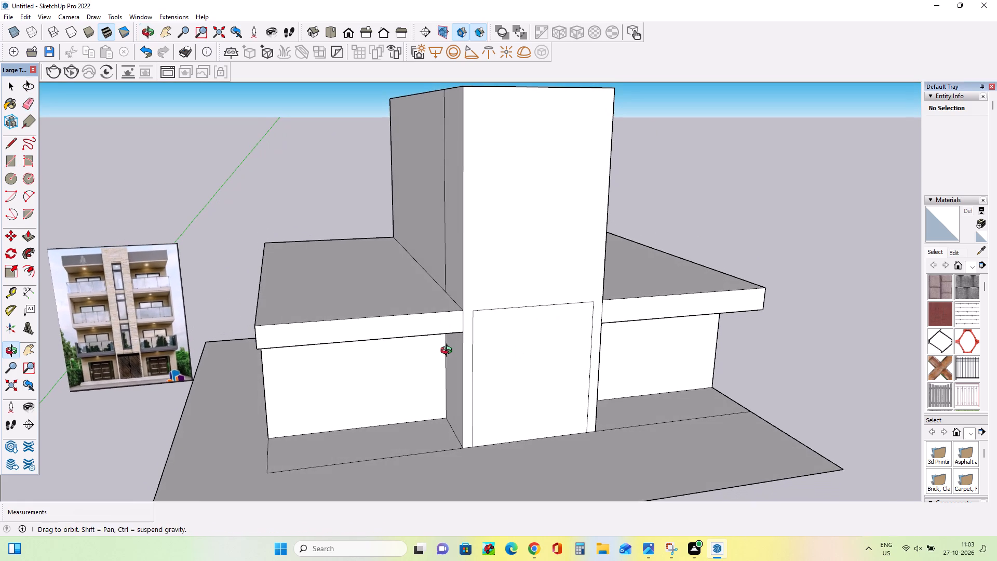
{"action": "middle_click_drag", "start_coordinate": [288, 334], "coordinate": [369, 204]}
{"action": "left_click", "coordinate": [29, 239]}
{"action": "left_click_drag", "start_coordinate": [334, 240], "coordinate": [334, 239]}
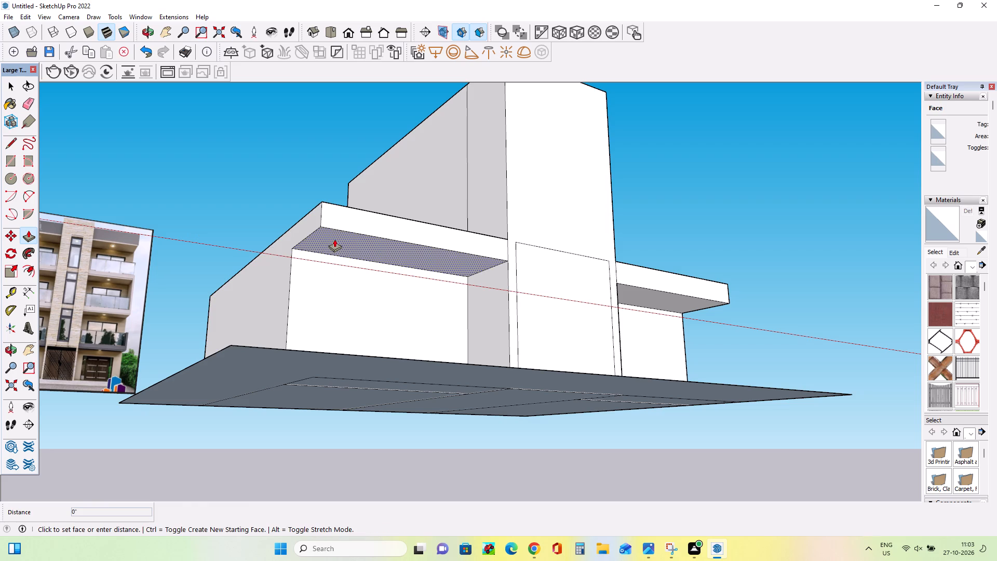
{"action": "left_click_drag", "start_coordinate": [334, 239], "coordinate": [336, 233]}
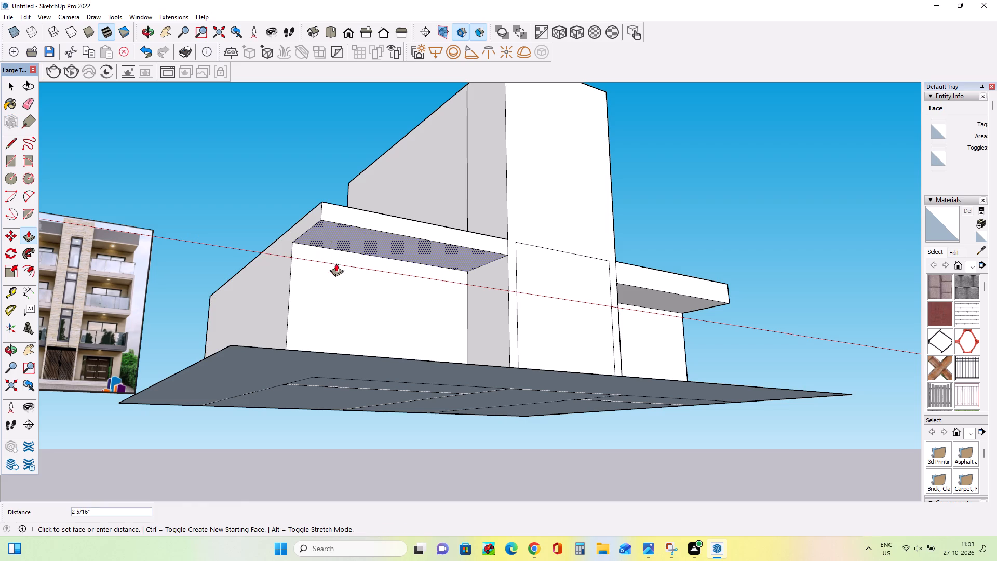
{"action": "middle_click_drag", "start_coordinate": [333, 290], "coordinate": [55, 265]}
{"action": "left_click_drag", "start_coordinate": [546, 250], "coordinate": [441, 238]}
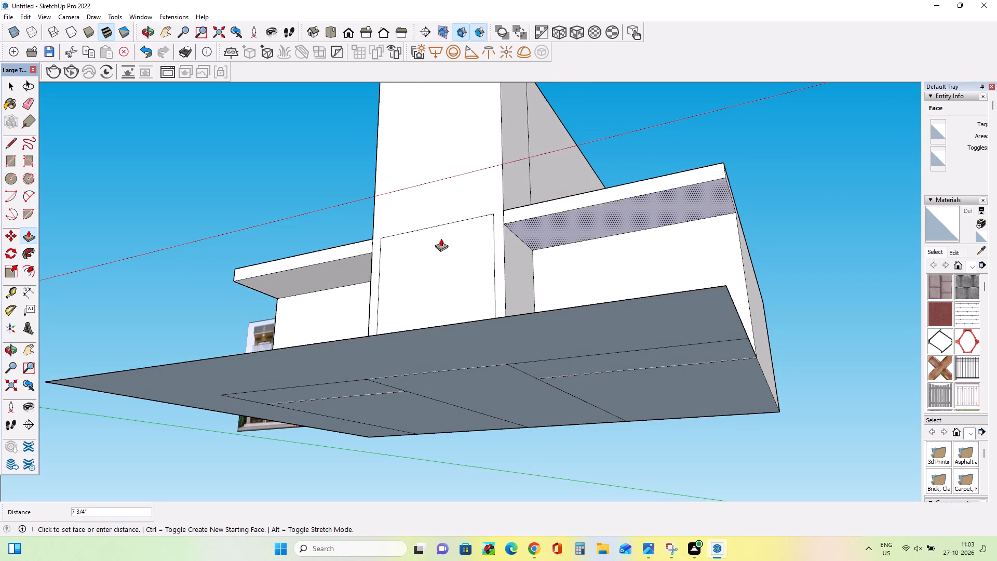
{"action": "left_click_drag", "start_coordinate": [441, 238], "coordinate": [358, 258]}
Examine the ground-floor doors and gate in the reference picture against the side block's front wall.
{"action": "middle_click_drag", "start_coordinate": [527, 319], "coordinate": [667, 491]}
{"action": "scroll", "coordinate": [667, 491], "scroll_direction": "down", "scroll_amount": 3}
{"action": "scroll", "coordinate": [176, 272], "scroll_direction": "up", "scroll_amount": 10}
{"action": "middle_click_drag", "start_coordinate": [198, 331], "coordinate": [203, 289]}
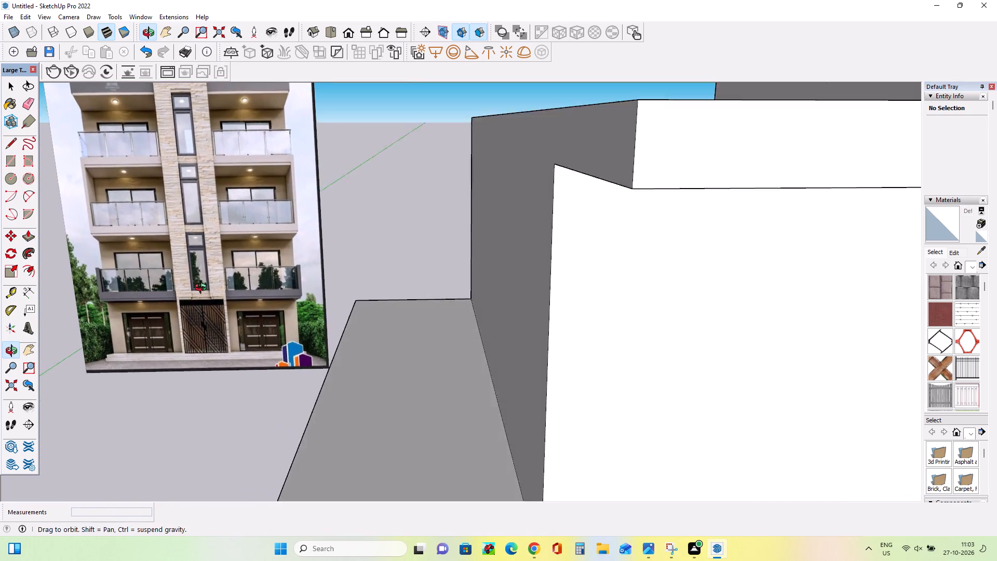
{"action": "middle_click_drag", "start_coordinate": [203, 289], "coordinate": [203, 287]}
{"action": "scroll", "coordinate": [87, 317], "scroll_direction": "up", "scroll_amount": 3}
{"action": "scroll", "coordinate": [233, 311], "scroll_direction": "up", "scroll_amount": 3}
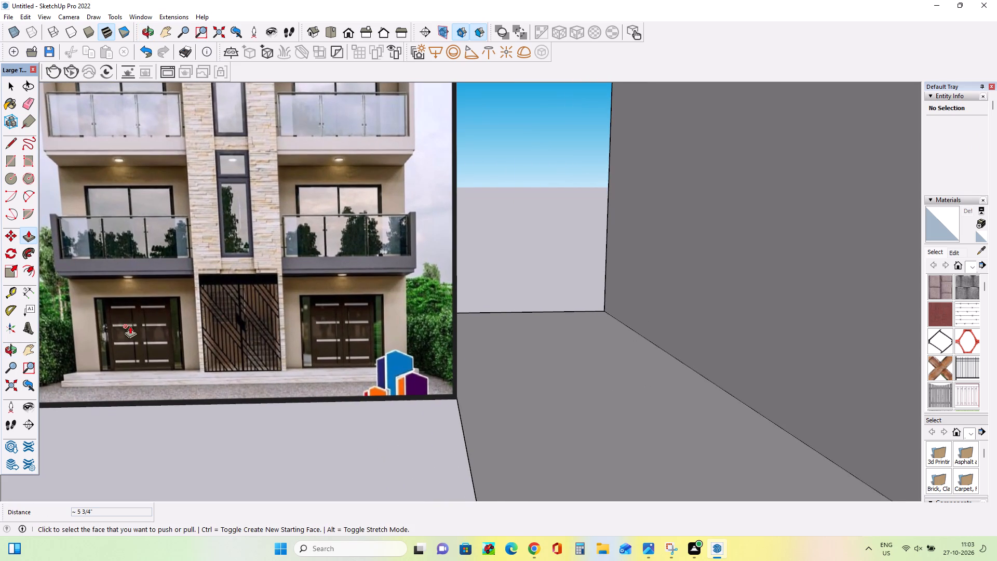
{"action": "scroll", "coordinate": [127, 322], "scroll_direction": "down", "scroll_amount": 7}
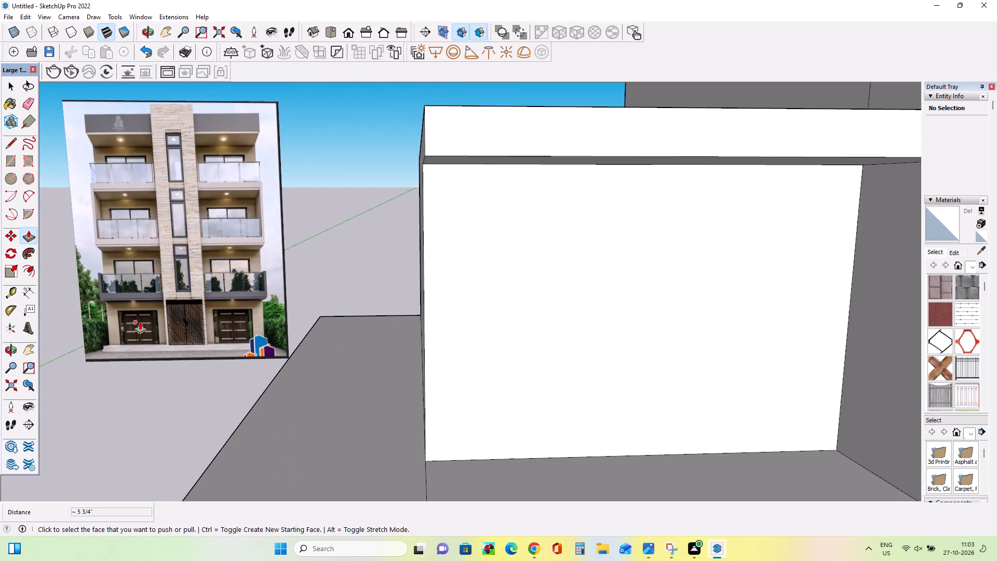
{"action": "scroll", "coordinate": [140, 322], "scroll_direction": "down", "scroll_amount": 7}
{"action": "middle_click_drag", "start_coordinate": [537, 337], "coordinate": [542, 356]}
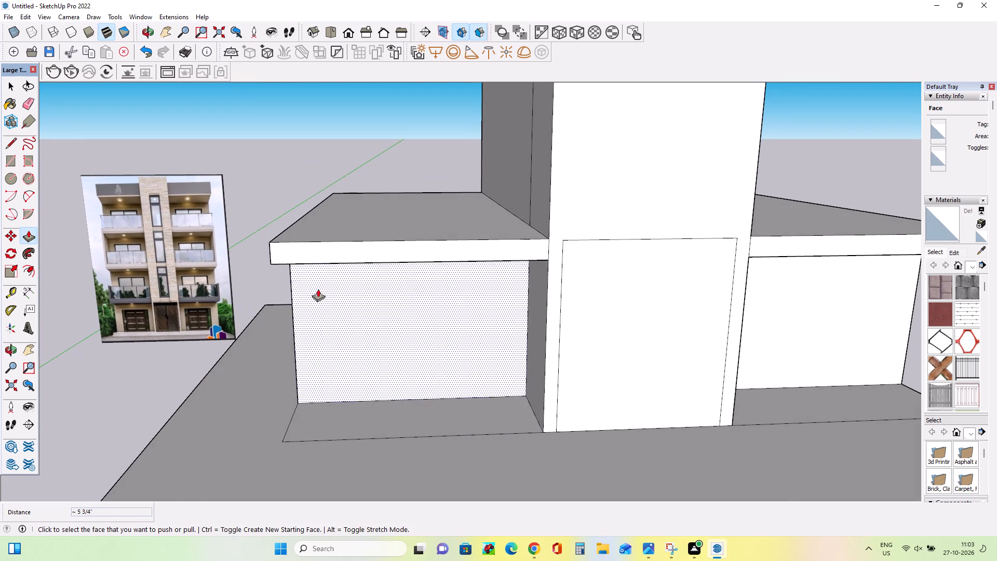
Draw a horizontal line about 6' 4 1/4" long across the entrance outline, level with the undersides of the projecting slabs.
{"action": "scroll", "coordinate": [125, 307], "scroll_direction": "up", "scroll_amount": 14}
{"action": "scroll", "coordinate": [165, 319], "scroll_direction": "down", "scroll_amount": 1}
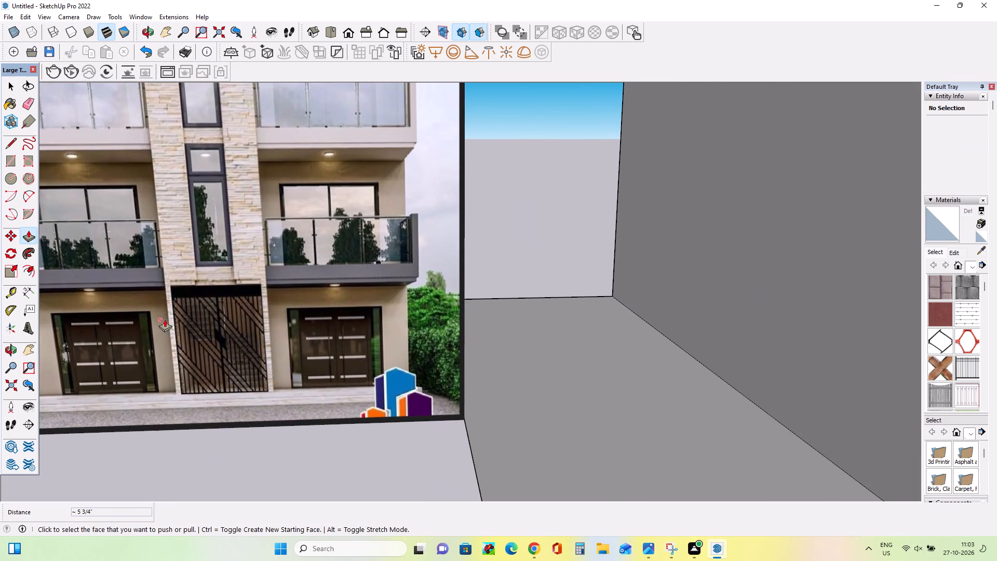
{"action": "scroll", "coordinate": [165, 319], "scroll_direction": "down", "scroll_amount": 18}
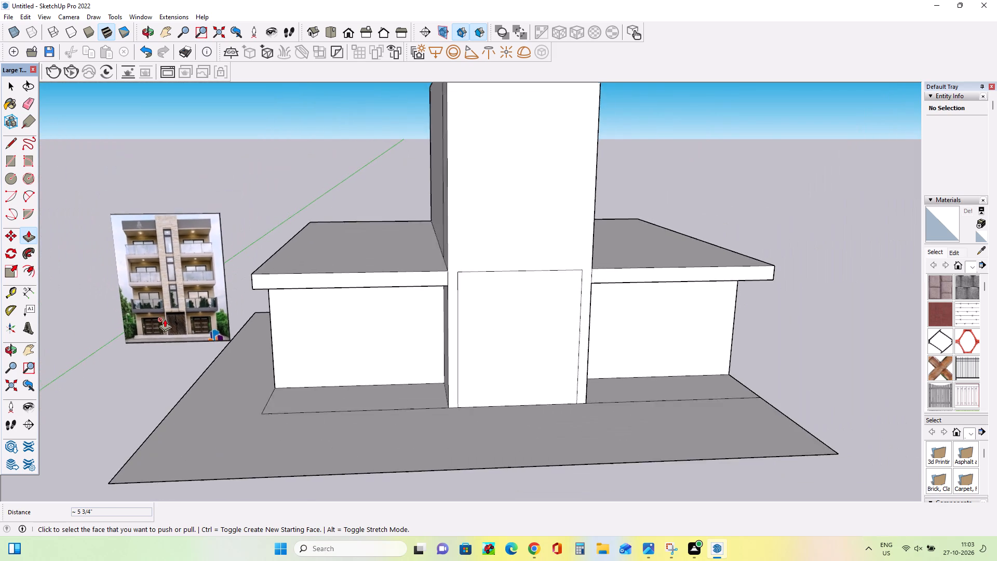
{"action": "scroll", "coordinate": [165, 319], "scroll_direction": "down", "scroll_amount": 2}
{"action": "middle_click_drag", "start_coordinate": [413, 357], "coordinate": [419, 313]}
{"action": "left_click", "coordinate": [14, 136]}
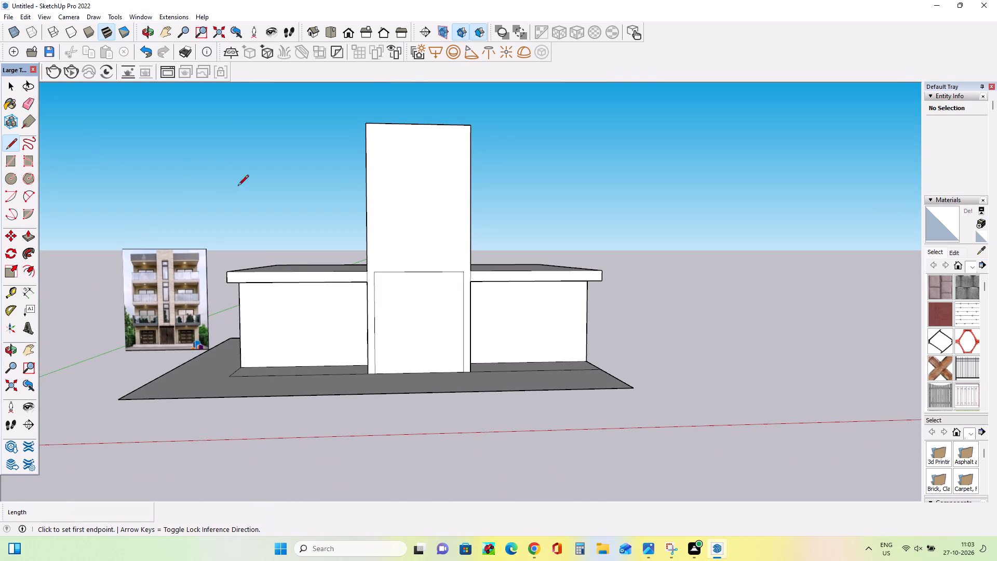
{"action": "scroll", "coordinate": [392, 233], "scroll_direction": "up", "scroll_amount": 6}
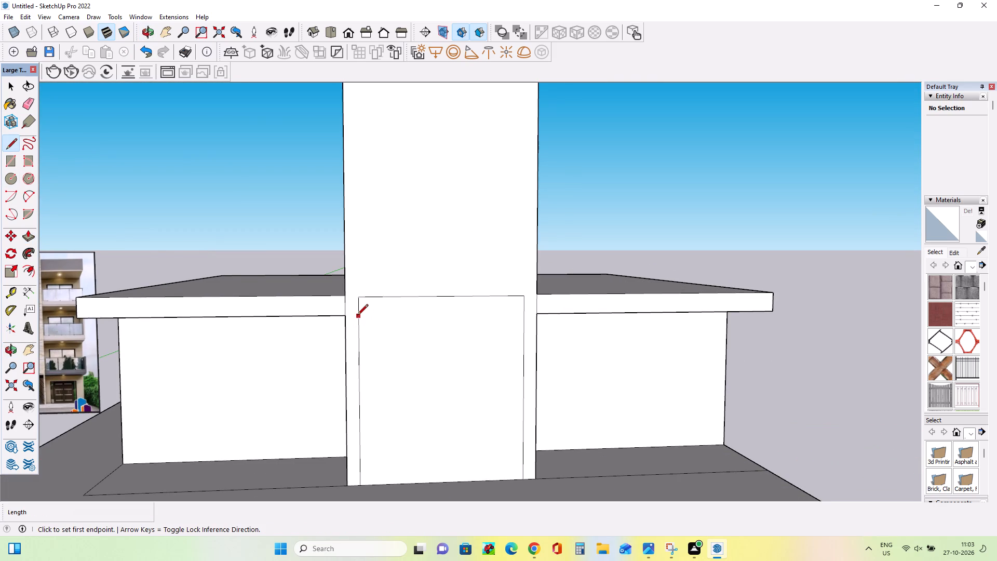
{"action": "left_click", "coordinate": [357, 316]}
{"action": "left_click", "coordinate": [523, 313]}
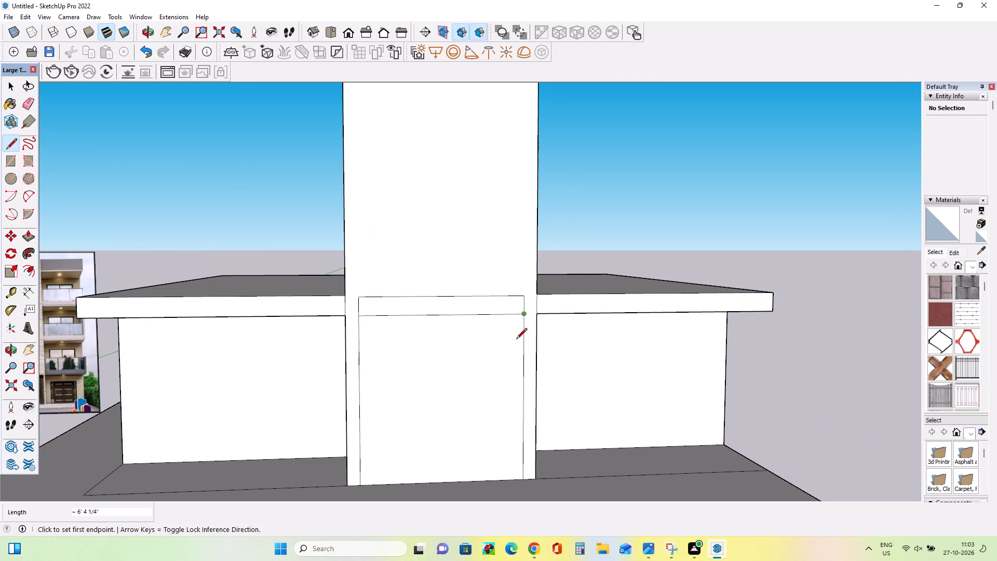
Erase the entrance outline's old top edge and the short side segments above the new horizontal line.
{"action": "middle_click_drag", "start_coordinate": [522, 358], "coordinate": [528, 366]}
{"action": "left_click", "coordinate": [27, 101]}
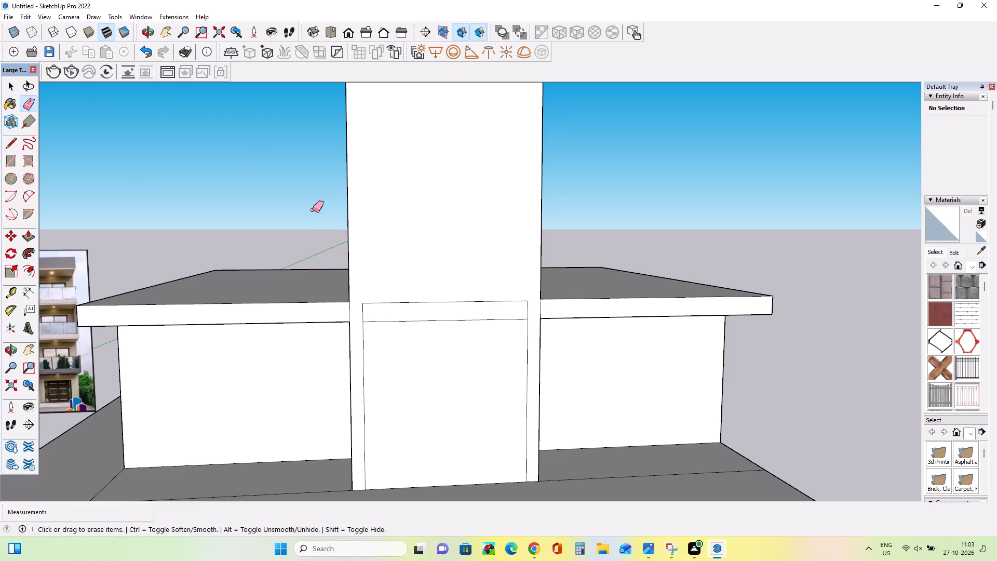
{"action": "left_click_drag", "start_coordinate": [360, 309], "coordinate": [386, 290]}
{"action": "left_click", "coordinate": [532, 308]}
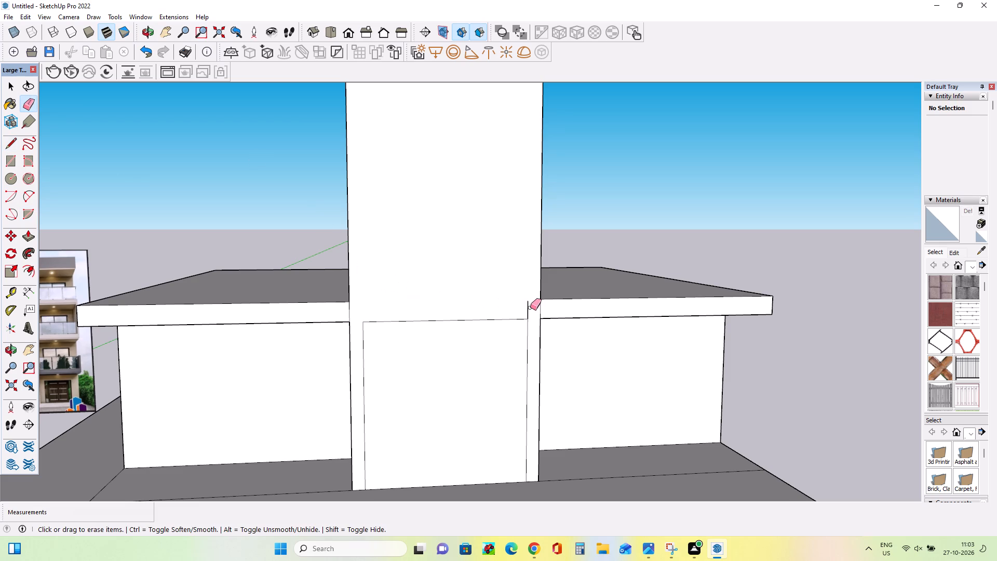
{"action": "left_click", "coordinate": [528, 305]}
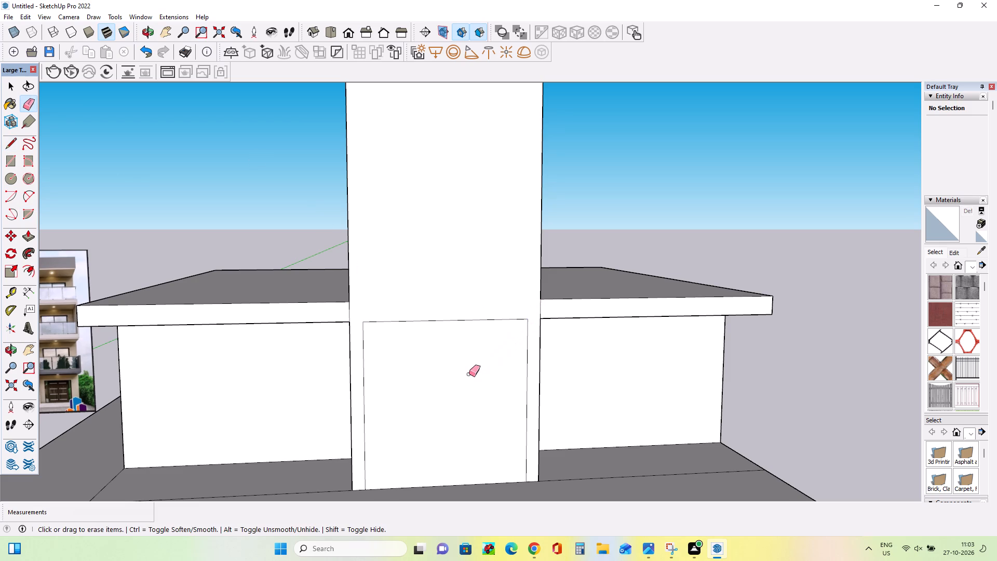
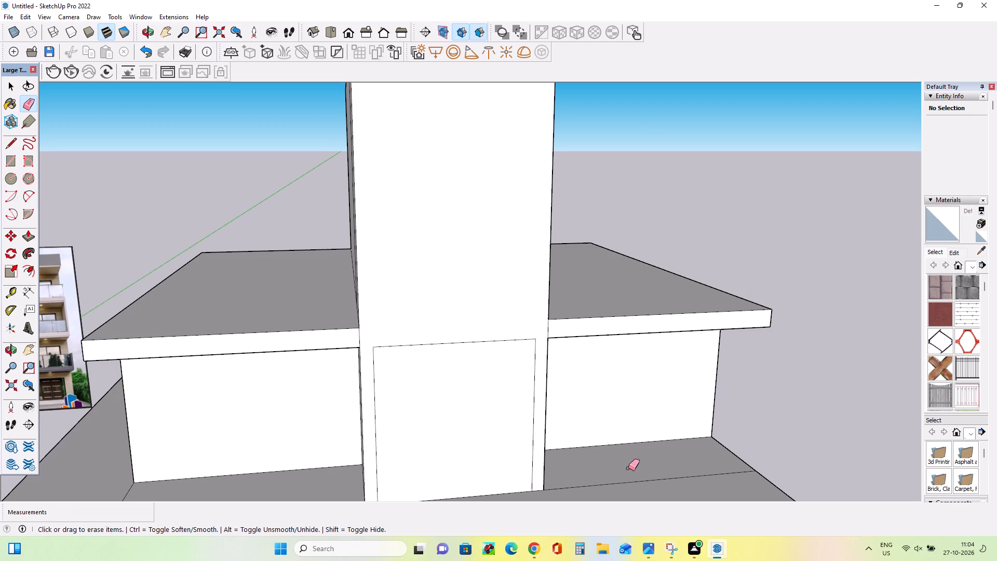
Examine the central tower, entrance outline and projecting slabs from several angles, comparing the massing with the reference picture.
{"action": "scroll", "coordinate": [719, 276], "scroll_direction": "down", "scroll_amount": 6}
{"action": "scroll", "coordinate": [792, 274], "scroll_direction": "down", "scroll_amount": 6}
{"action": "scroll", "coordinate": [599, 239], "scroll_direction": "down", "scroll_amount": 4}
{"action": "middle_click_drag", "start_coordinate": [631, 358], "coordinate": [618, 318]}
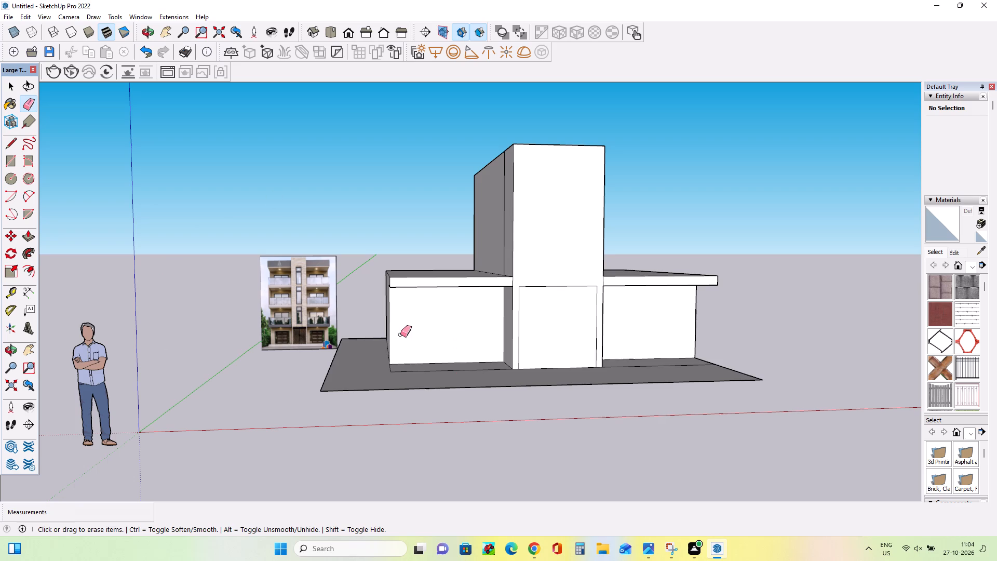
{"action": "middle_click_drag", "start_coordinate": [469, 336], "coordinate": [483, 388]}
{"action": "middle_click_drag", "start_coordinate": [387, 321], "coordinate": [404, 357]}
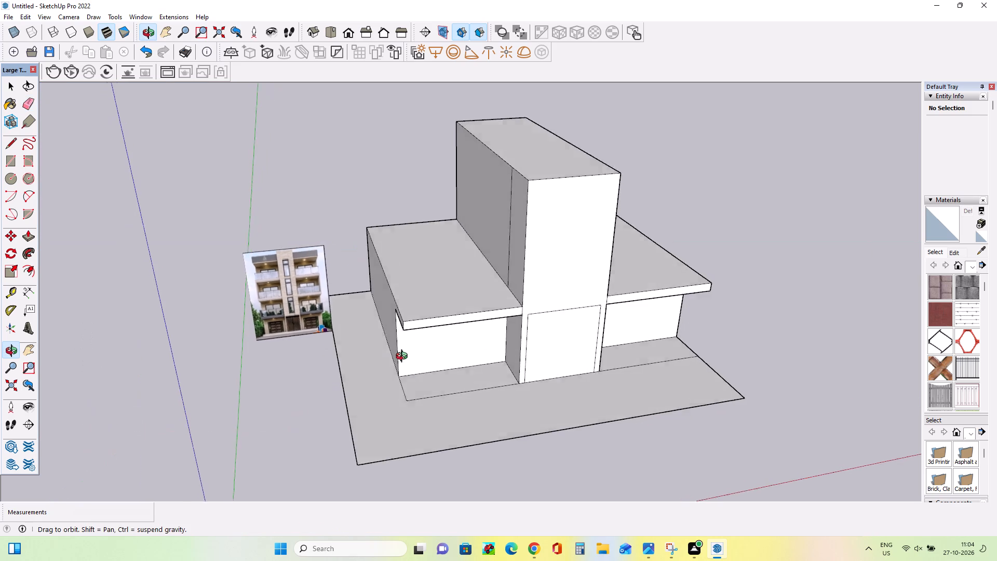
{"action": "middle_click_drag", "start_coordinate": [404, 357], "coordinate": [394, 318]}
{"action": "scroll", "coordinate": [573, 277], "scroll_direction": "up", "scroll_amount": 3}
{"action": "middle_click_drag", "start_coordinate": [577, 300], "coordinate": [550, 321]}
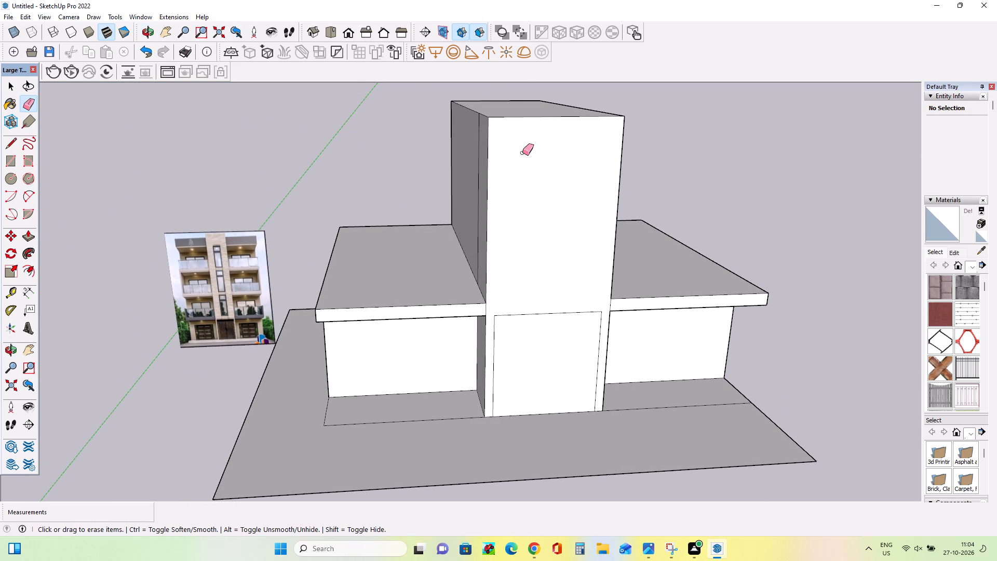
{"action": "middle_click_drag", "start_coordinate": [522, 156], "coordinate": [519, 117]}
{"action": "scroll", "coordinate": [553, 264], "scroll_direction": "up", "scroll_amount": 2}
{"action": "middle_click_drag", "start_coordinate": [551, 278], "coordinate": [550, 269]}
{"action": "middle_click_drag", "start_coordinate": [460, 294], "coordinate": [465, 305]}
{"action": "middle_click_drag", "start_coordinate": [547, 335], "coordinate": [557, 351]}
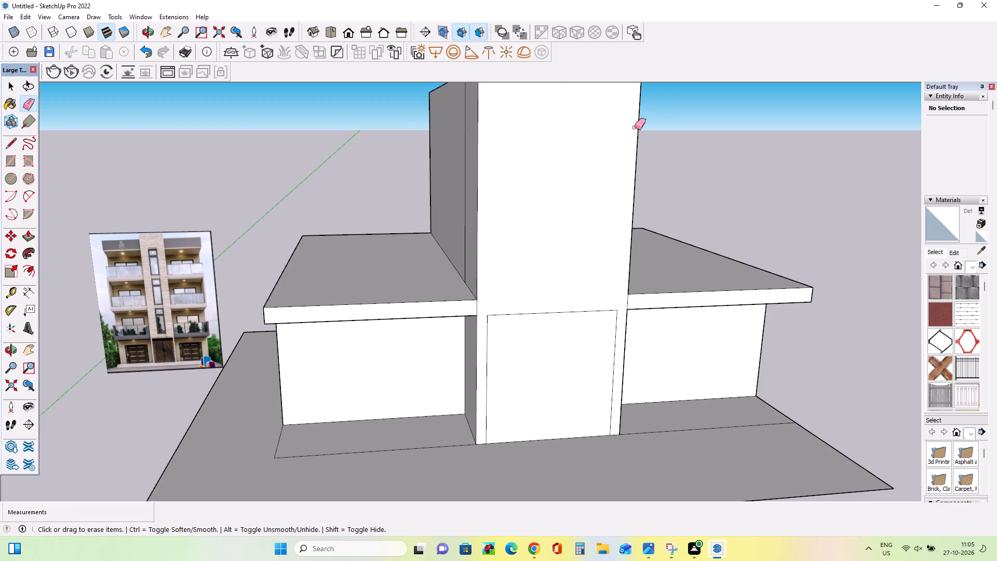
{"action": "middle_click_drag", "start_coordinate": [605, 172], "coordinate": [611, 226]}
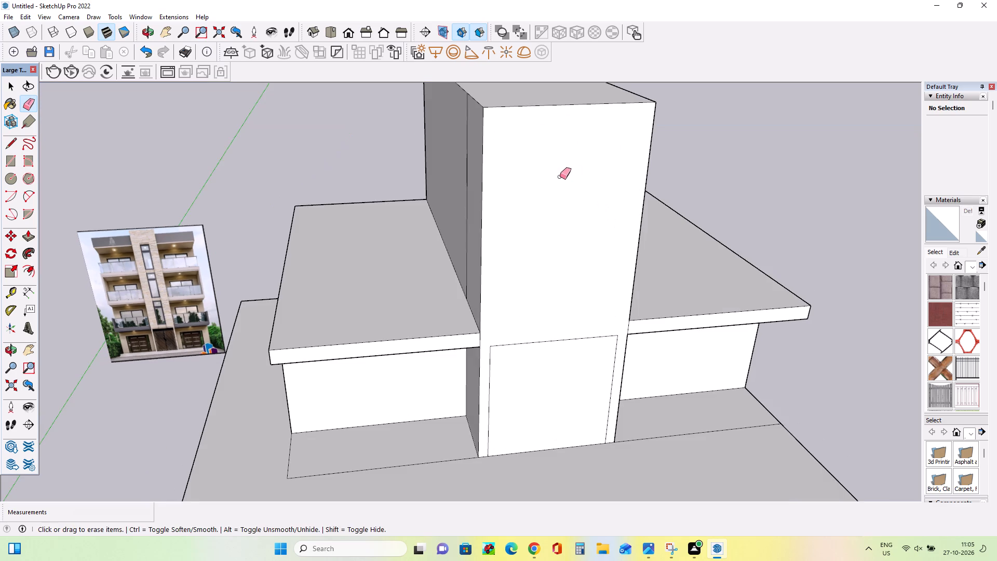
{"action": "middle_click_drag", "start_coordinate": [561, 183], "coordinate": [557, 173]}
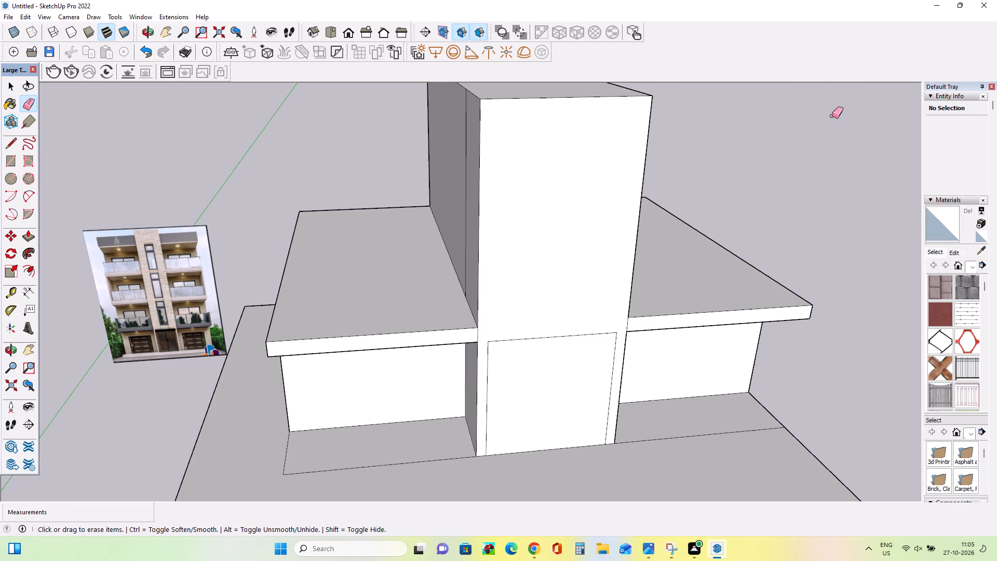
{"action": "middle_click_drag", "start_coordinate": [832, 117], "coordinate": [845, 148]}
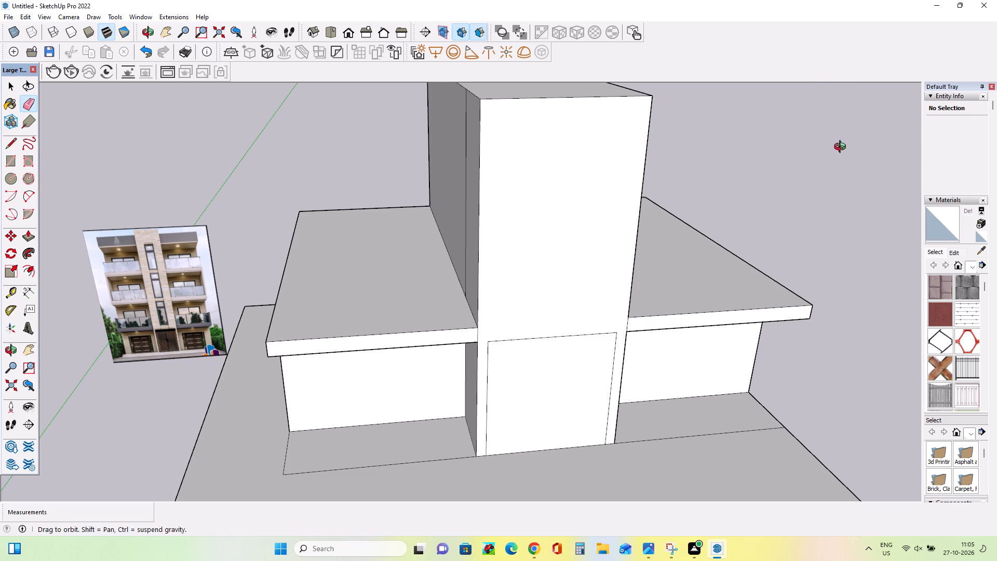
{"action": "middle_click_drag", "start_coordinate": [689, 102], "coordinate": [692, 56]}
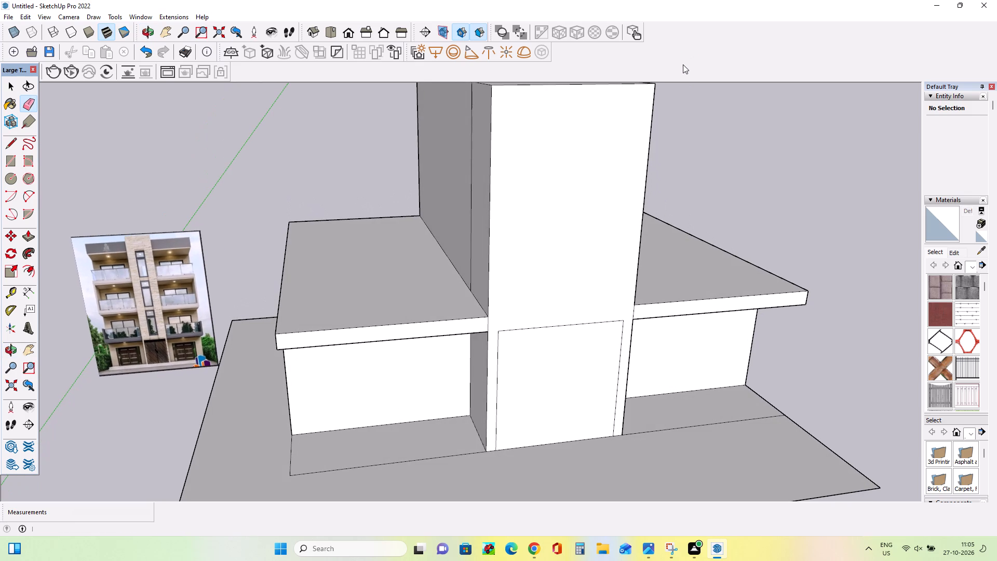
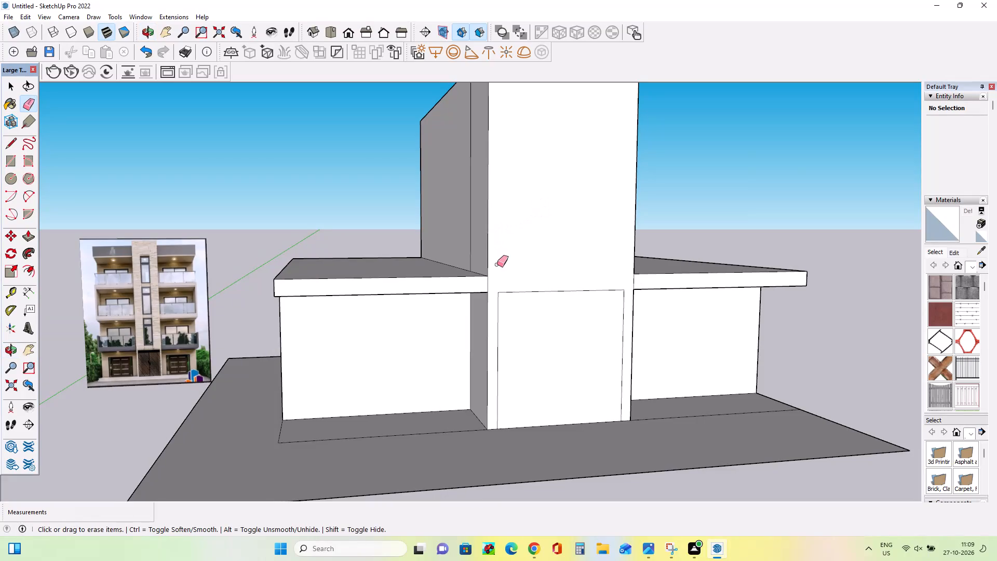
Draw a rectangle on each side wing's slab from the tower's corner line to the rear outer corner, separating the front balcony strip.
{"action": "middle_click_drag", "start_coordinate": [502, 274], "coordinate": [508, 301]}
{"action": "scroll", "coordinate": [136, 338], "scroll_direction": "down", "scroll_amount": 1}
{"action": "scroll", "coordinate": [137, 338], "scroll_direction": "up", "scroll_amount": 1}
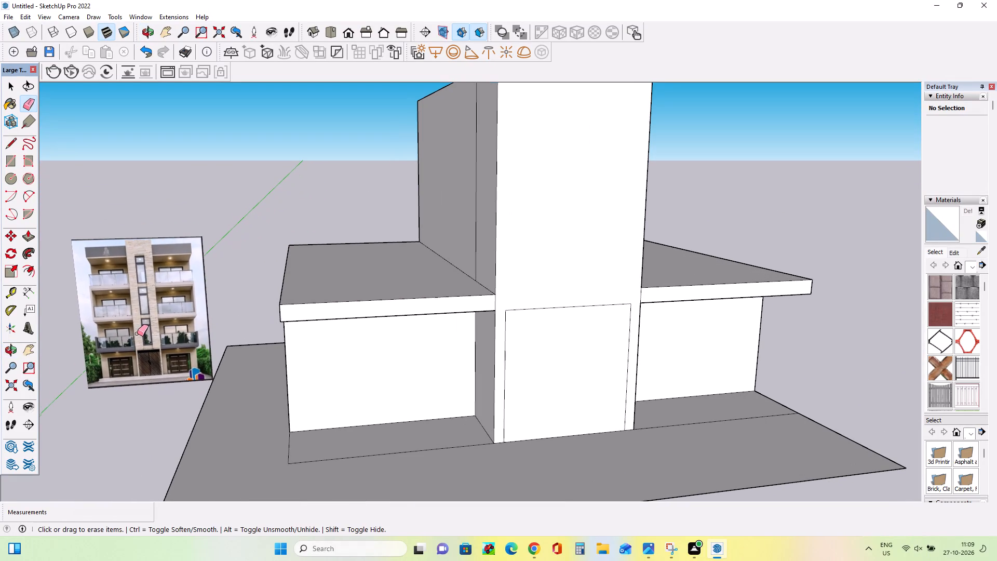
{"action": "scroll", "coordinate": [357, 273], "scroll_direction": "down", "scroll_amount": 2}
{"action": "middle_click_drag", "start_coordinate": [482, 281], "coordinate": [484, 296]}
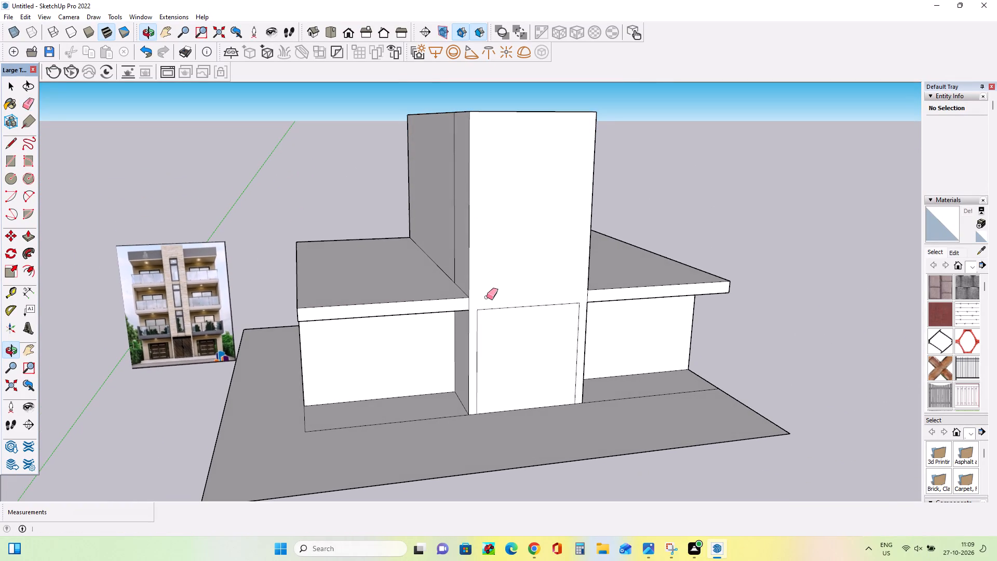
{"action": "middle_click_drag", "start_coordinate": [538, 298], "coordinate": [532, 302]}
{"action": "scroll", "coordinate": [335, 306], "scroll_direction": "up", "scroll_amount": 3}
{"action": "middle_click", "coordinate": [346, 301]}
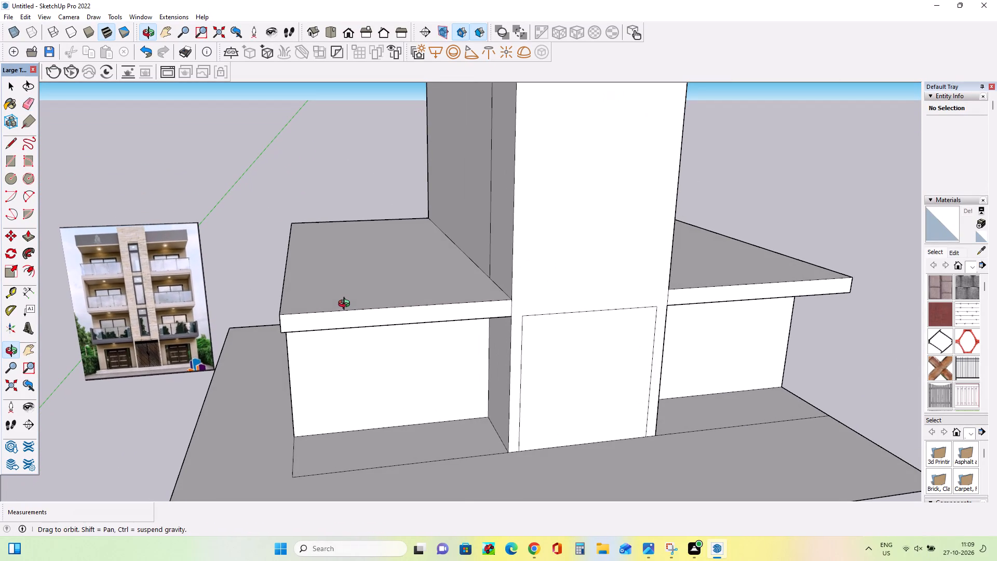
{"action": "left_click", "coordinate": [10, 165]}
{"action": "middle_click_drag", "start_coordinate": [323, 244], "coordinate": [339, 279]}
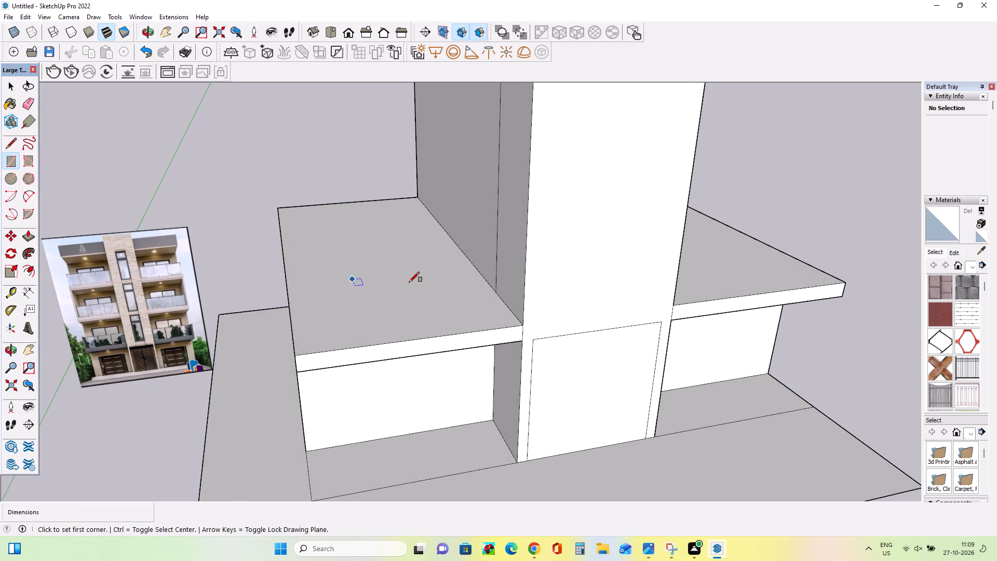
{"action": "left_click", "coordinate": [493, 295]}
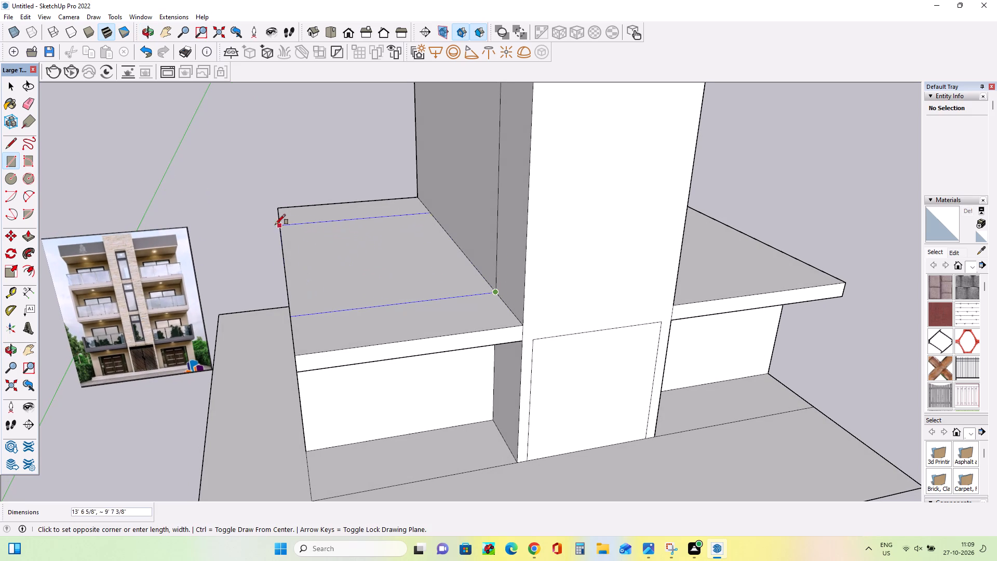
{"action": "left_click", "coordinate": [276, 207]}
{"action": "middle_click_drag", "start_coordinate": [348, 301], "coordinate": [176, 282]}
{"action": "left_click", "coordinate": [583, 302]}
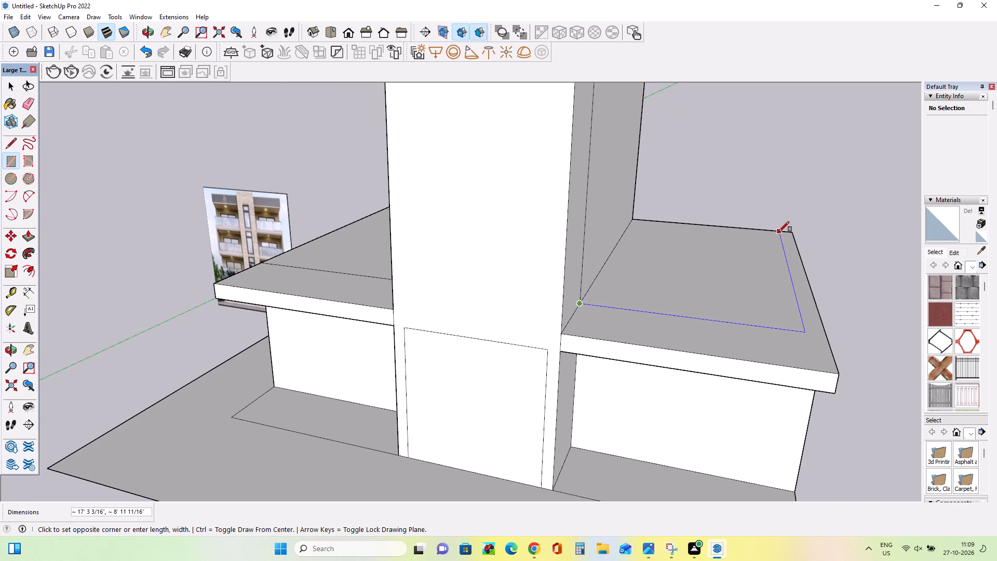
{"action": "left_click", "coordinate": [790, 235]}
Compare the divided side slabs with the balconies in the reference picture.
{"action": "middle_click_drag", "start_coordinate": [477, 327], "coordinate": [592, 327]}
{"action": "scroll", "coordinate": [592, 327], "scroll_direction": "down", "scroll_amount": 2}
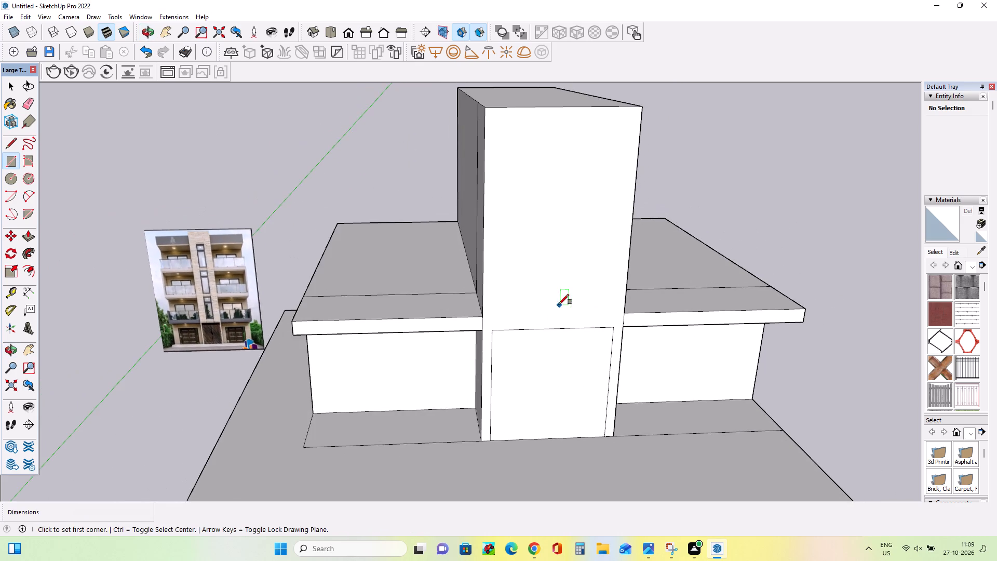
{"action": "middle_click_drag", "start_coordinate": [559, 304], "coordinate": [589, 289]}
{"action": "middle_click_drag", "start_coordinate": [321, 308], "coordinate": [328, 317]}
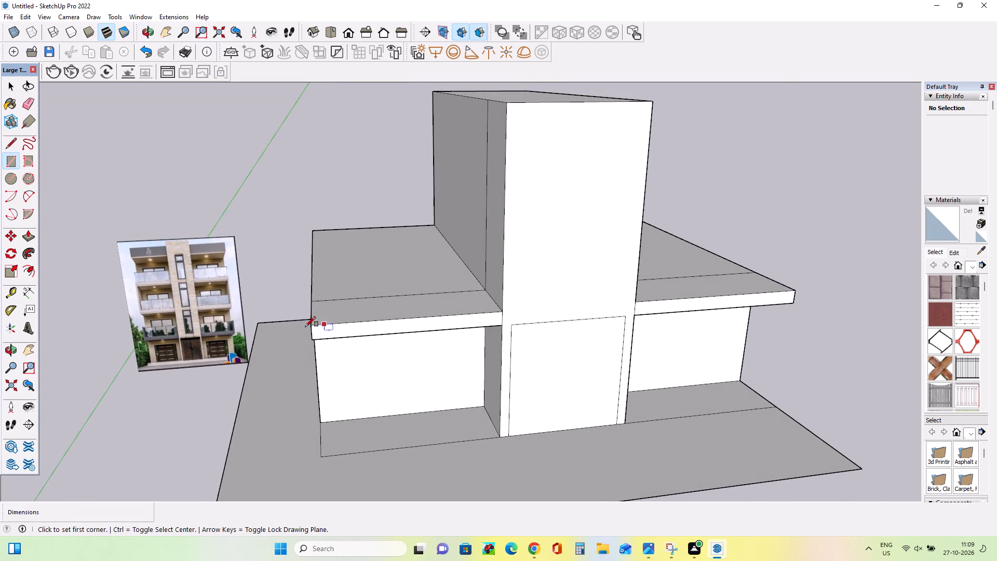
{"action": "scroll", "coordinate": [115, 326], "scroll_direction": "up", "scroll_amount": 5}
{"action": "scroll", "coordinate": [115, 326], "scroll_direction": "down", "scroll_amount": 1}
{"action": "scroll", "coordinate": [119, 321], "scroll_direction": "up", "scroll_amount": 11}
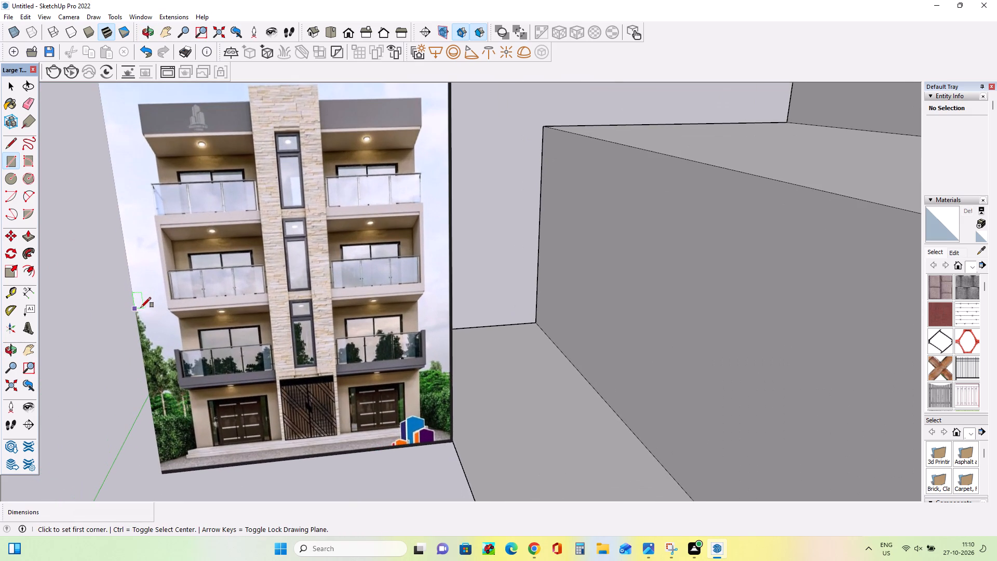
{"action": "middle_click_drag", "start_coordinate": [143, 306], "coordinate": [145, 295]}
{"action": "scroll", "coordinate": [142, 290], "scroll_direction": "down", "scroll_amount": 13}
Draw a narrow rectangle along the outer end of the left balcony slab, 3' 7 11/16" by about 4 9/16".
{"action": "middle_click_drag", "start_coordinate": [406, 347], "coordinate": [412, 379]}
{"action": "scroll", "coordinate": [336, 319], "scroll_direction": "up", "scroll_amount": 3}
{"action": "middle_click_drag", "start_coordinate": [336, 319], "coordinate": [338, 324]}
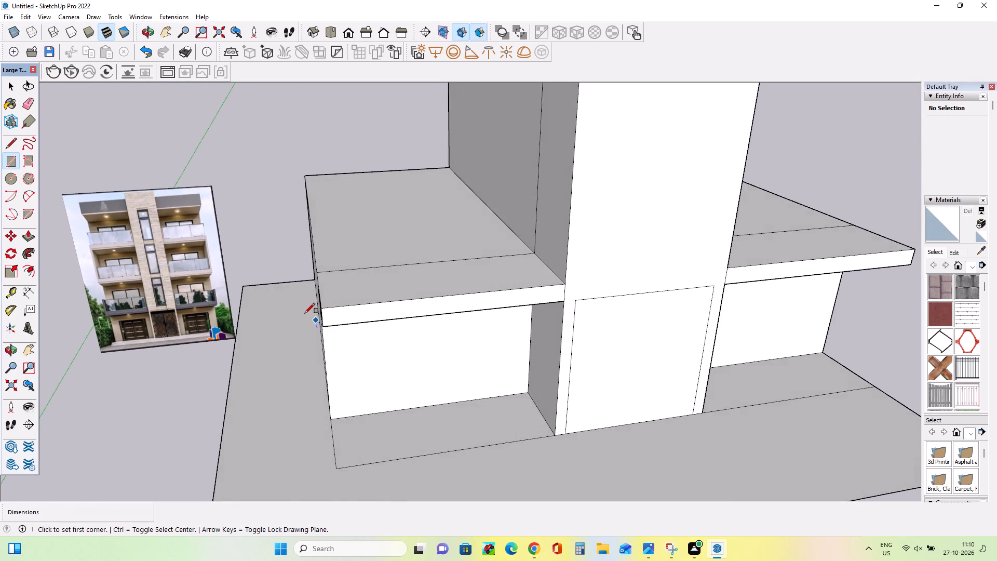
{"action": "scroll", "coordinate": [305, 313], "scroll_direction": "up", "scroll_amount": 3}
{"action": "left_click", "coordinate": [338, 302]}
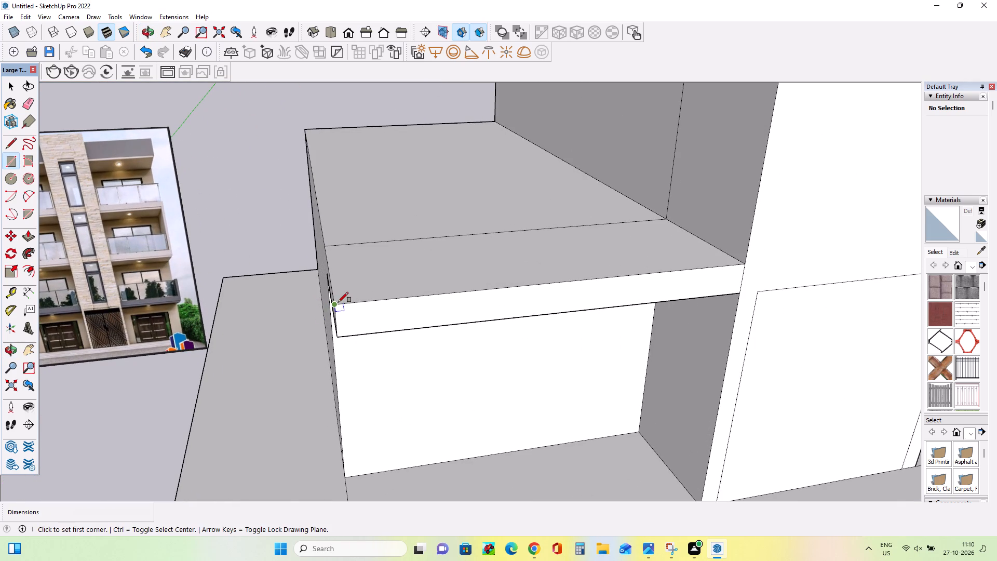
{"action": "scroll", "coordinate": [404, 302], "scroll_direction": "down", "scroll_amount": 2}
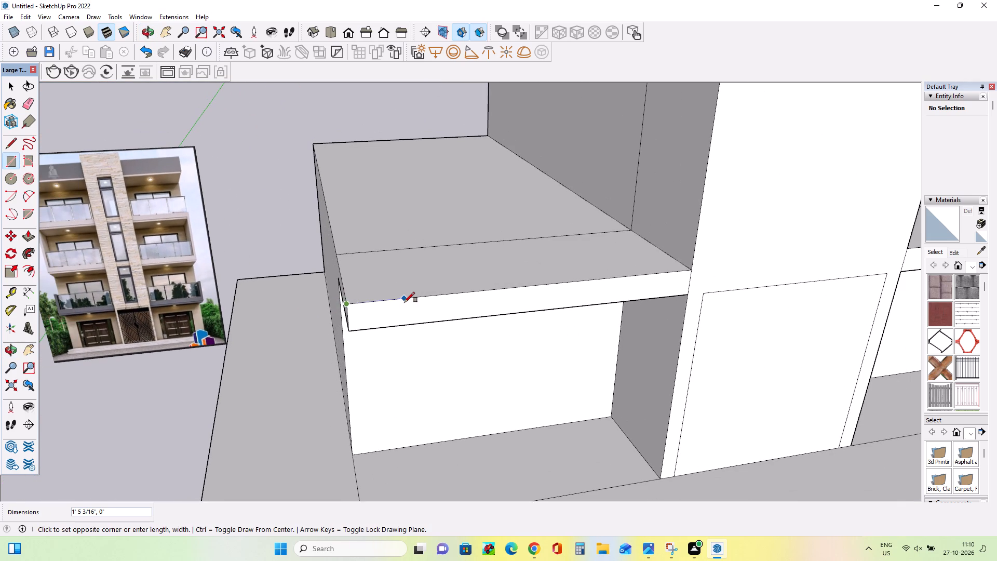
{"action": "left_click", "coordinate": [349, 251]}
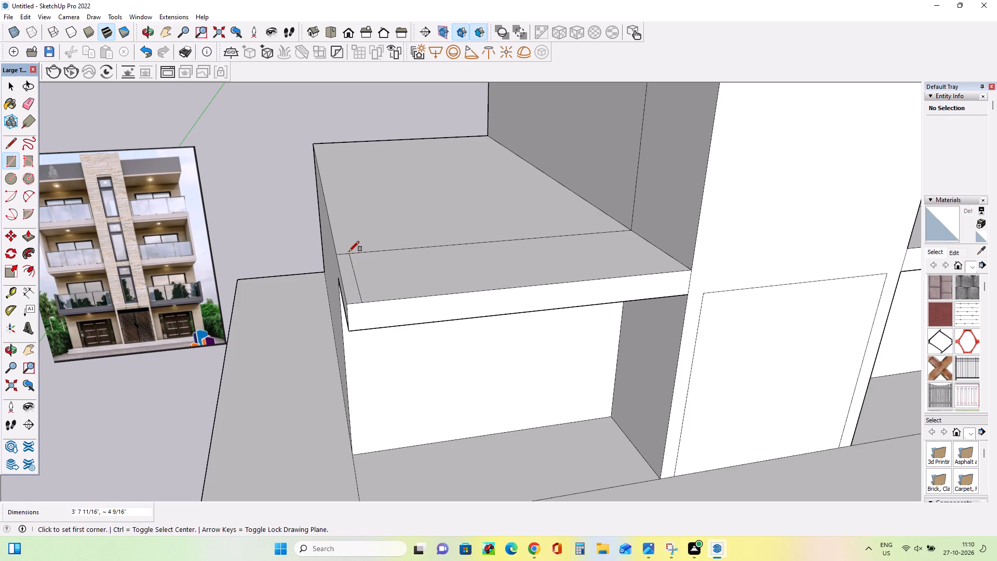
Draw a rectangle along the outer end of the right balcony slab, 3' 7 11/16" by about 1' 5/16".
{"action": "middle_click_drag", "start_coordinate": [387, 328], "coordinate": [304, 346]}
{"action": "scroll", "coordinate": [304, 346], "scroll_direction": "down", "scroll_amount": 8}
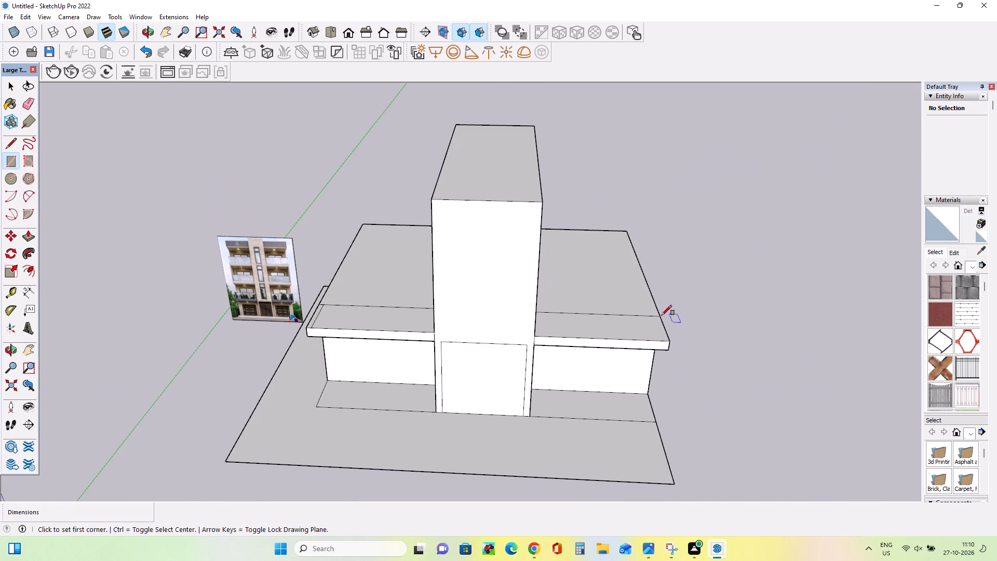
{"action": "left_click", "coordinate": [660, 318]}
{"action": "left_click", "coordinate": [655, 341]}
Redraw the right balcony's end strip as 3' 7 11/16" by about 6 3/16" and erase the wider strip's leftover line.
{"action": "middle_click_drag", "start_coordinate": [647, 359], "coordinate": [682, 370]}
{"action": "scroll", "coordinate": [671, 356], "scroll_direction": "up", "scroll_amount": 3}
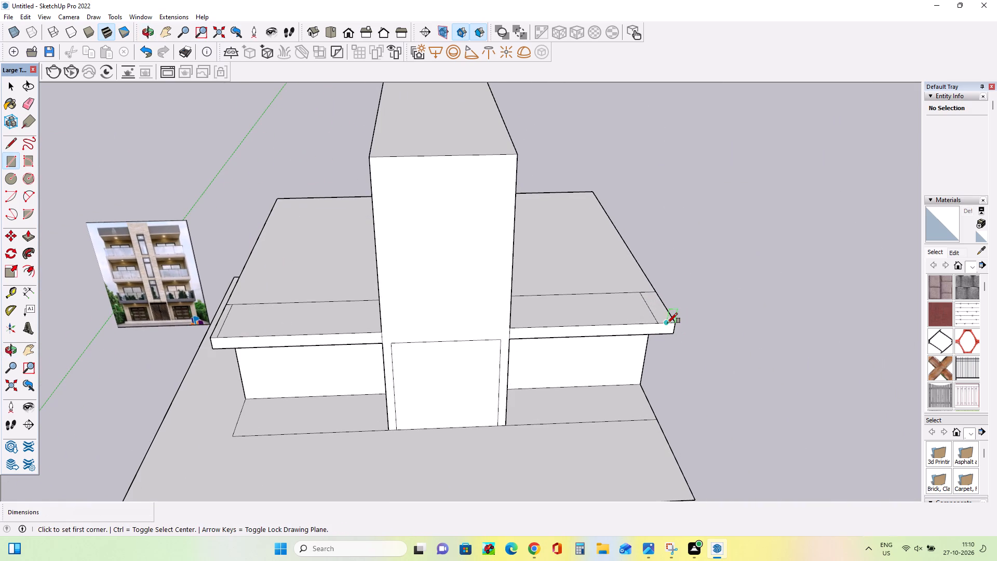
{"action": "left_click", "coordinate": [668, 323]}
{"action": "left_click", "coordinate": [659, 290]}
{"action": "middle_click_drag", "start_coordinate": [683, 338], "coordinate": [701, 358]}
{"action": "left_click", "coordinate": [29, 104]}
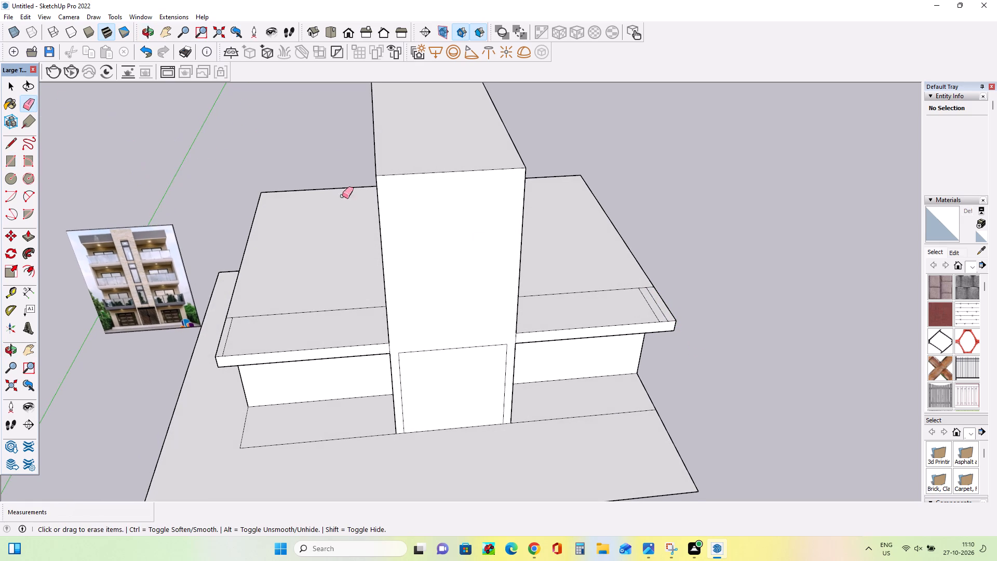
{"action": "scroll", "coordinate": [666, 362], "scroll_direction": "up", "scroll_amount": 3}
{"action": "left_click", "coordinate": [648, 297]}
Push/Pull the narrow end strips of both balcony slabs up 1' 8 7/8" to form matching side parapets.
{"action": "scroll", "coordinate": [643, 322], "scroll_direction": "down", "scroll_amount": 4}
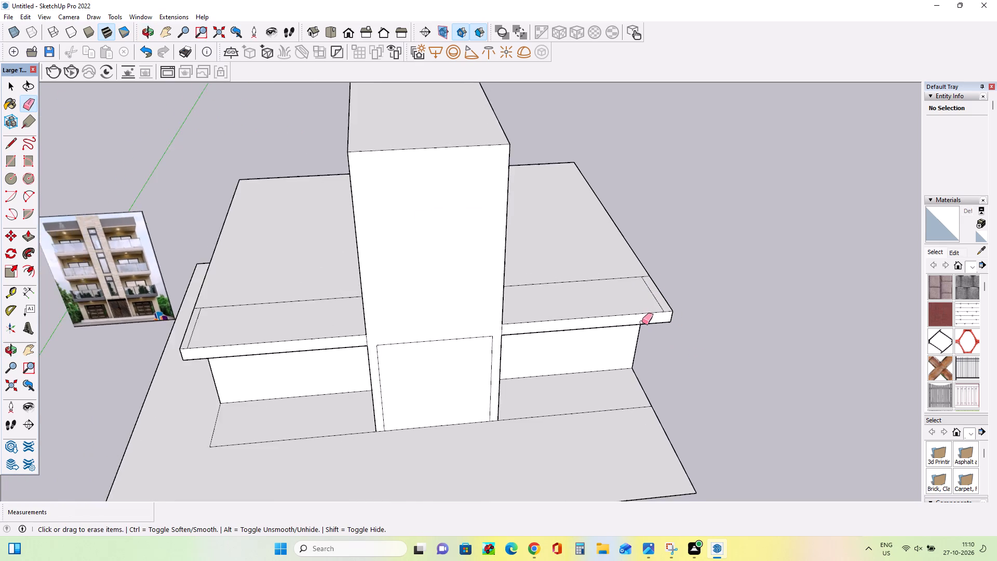
{"action": "scroll", "coordinate": [642, 322], "scroll_direction": "down", "scroll_amount": 2}
{"action": "middle_click_drag", "start_coordinate": [569, 351], "coordinate": [575, 360]}
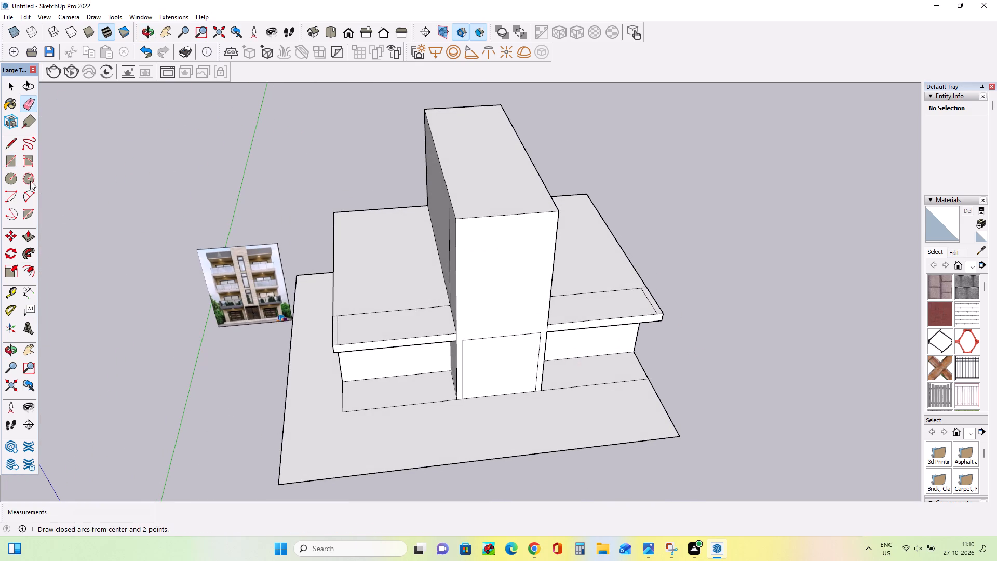
{"action": "left_click", "coordinate": [30, 239]}
{"action": "scroll", "coordinate": [294, 331], "scroll_direction": "up", "scroll_amount": 5}
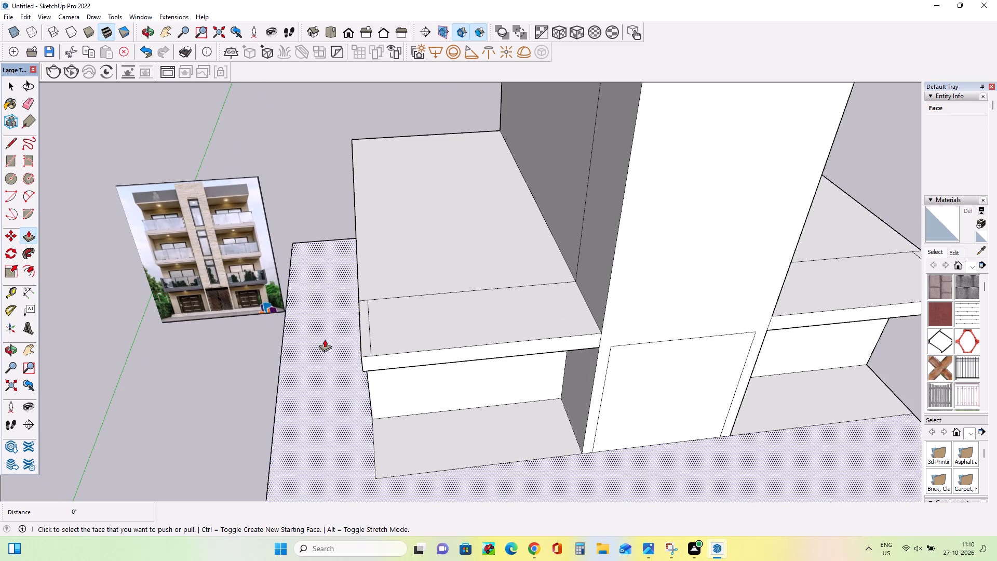
{"action": "left_click_drag", "start_coordinate": [363, 342], "coordinate": [364, 306]}
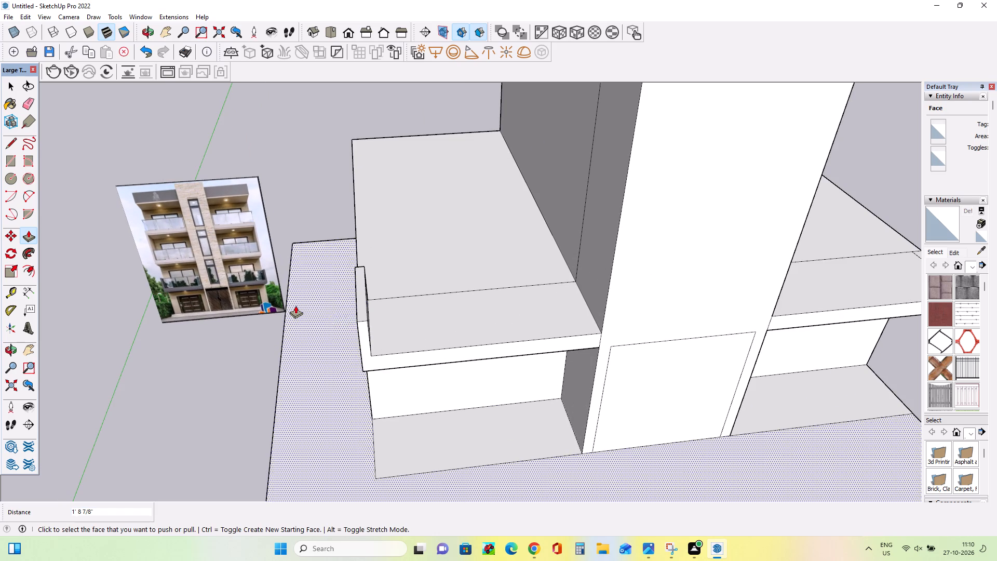
{"action": "scroll", "coordinate": [295, 305], "scroll_direction": "down", "scroll_amount": 7}
{"action": "left_click_drag", "start_coordinate": [591, 294], "coordinate": [371, 278]}
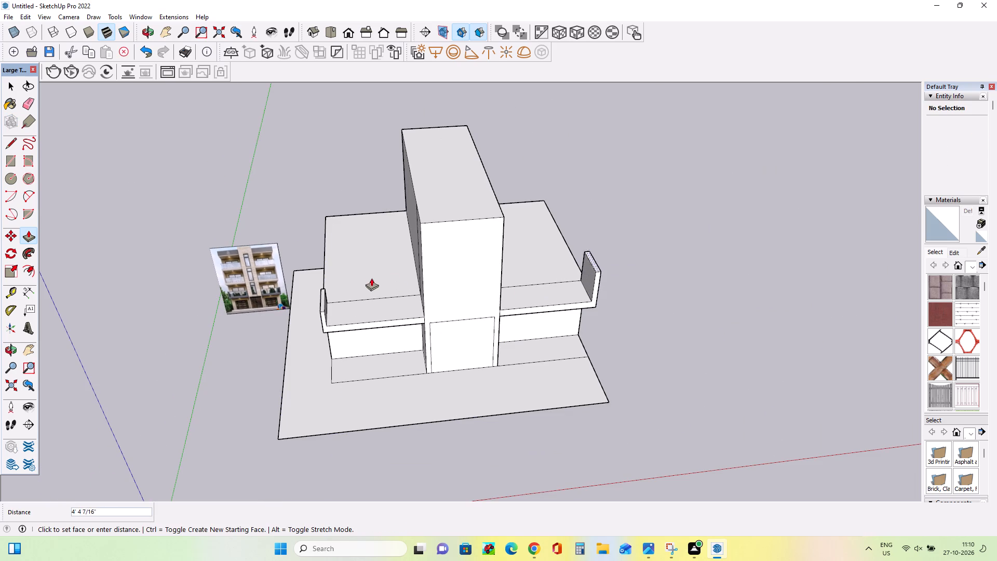
{"action": "left_click_drag", "start_coordinate": [371, 278], "coordinate": [320, 302]}
Examine the balcony parapets and overall massing against the balconies and upper floors in the reference picture.
{"action": "middle_click_drag", "start_coordinate": [432, 332], "coordinate": [465, 277]}
{"action": "scroll", "coordinate": [213, 315], "scroll_direction": "up", "scroll_amount": 10}
{"action": "middle_click", "coordinate": [262, 329]}
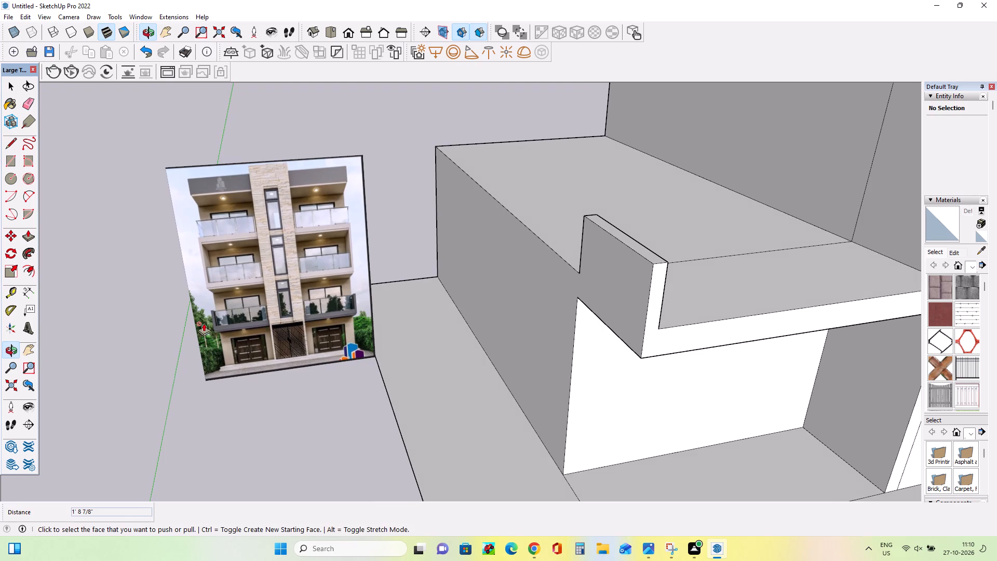
{"action": "scroll", "coordinate": [204, 323], "scroll_direction": "down", "scroll_amount": 7}
{"action": "middle_click_drag", "start_coordinate": [488, 348], "coordinate": [486, 375]}
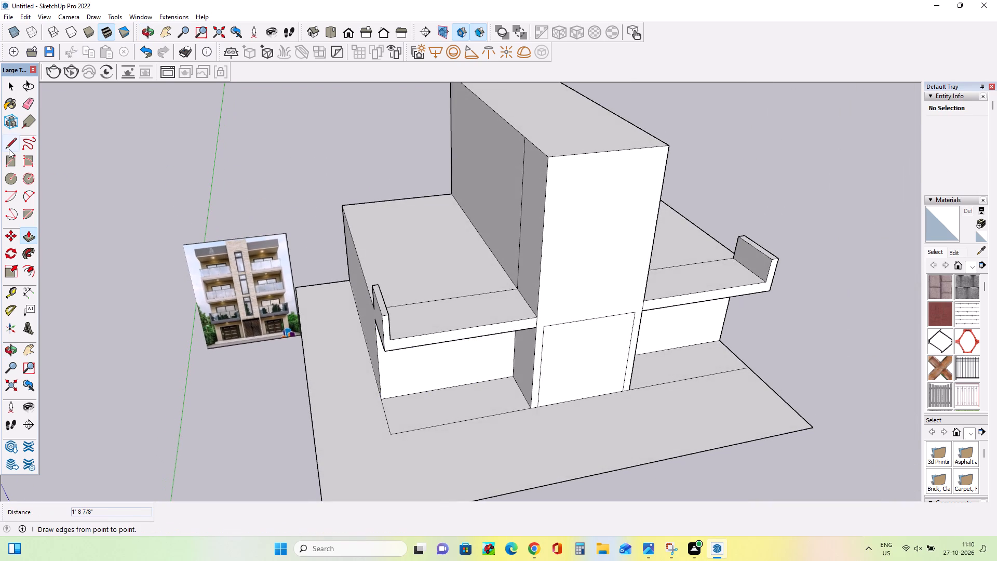
{"action": "left_click", "coordinate": [13, 160]}
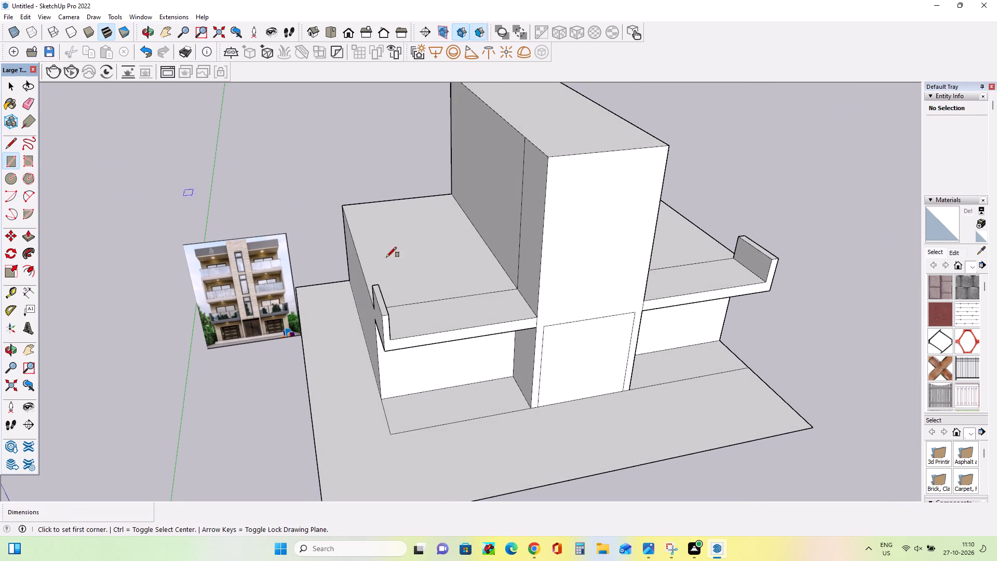
{"action": "middle_click_drag", "start_coordinate": [398, 286], "coordinate": [399, 295]}
{"action": "scroll", "coordinate": [222, 316], "scroll_direction": "up", "scroll_amount": 15}
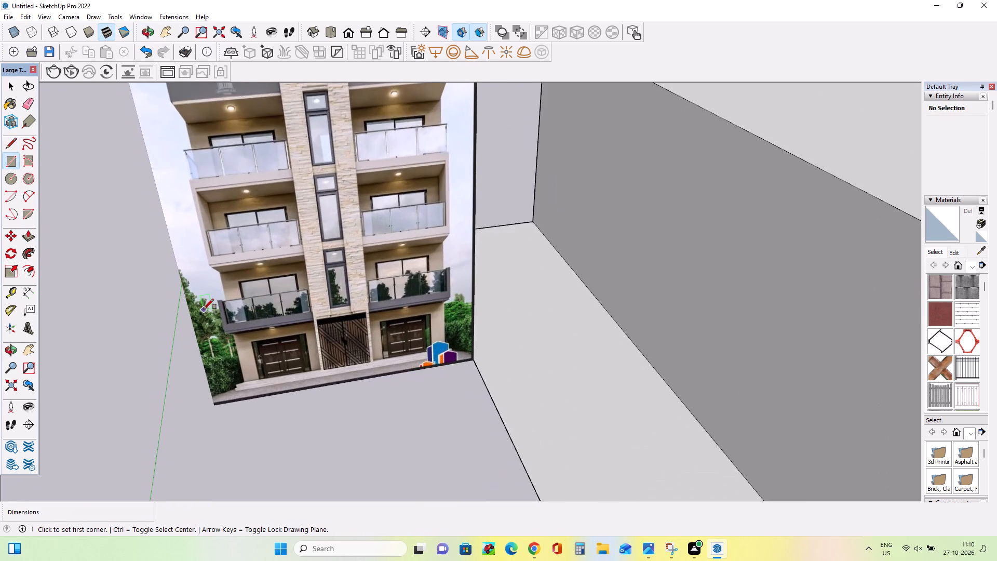
{"action": "scroll", "coordinate": [204, 309], "scroll_direction": "up", "scroll_amount": 2}
{"action": "scroll", "coordinate": [205, 301], "scroll_direction": "down", "scroll_amount": 11}
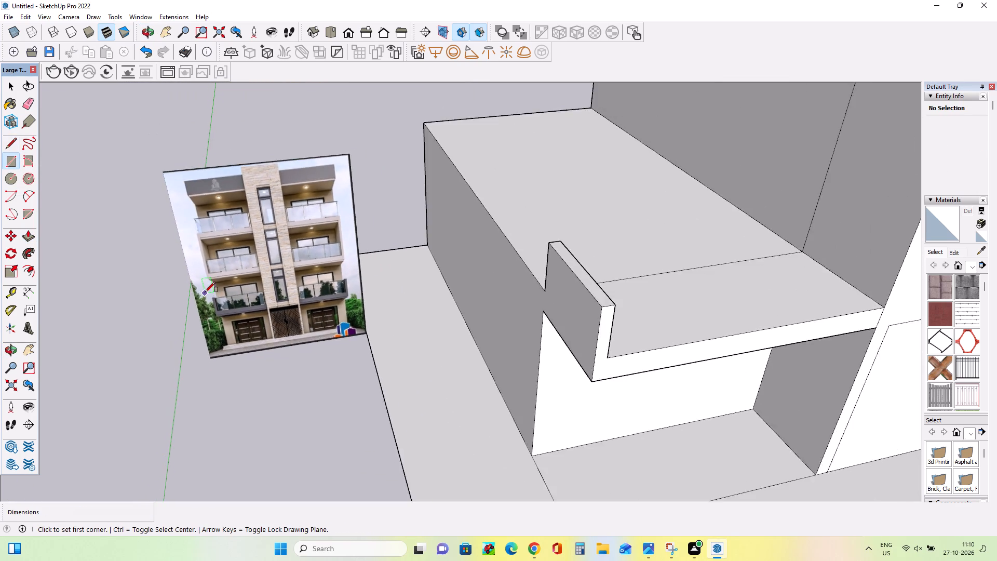
{"action": "scroll", "coordinate": [205, 292], "scroll_direction": "down", "scroll_amount": 8}
{"action": "middle_click_drag", "start_coordinate": [484, 284], "coordinate": [442, 261]}
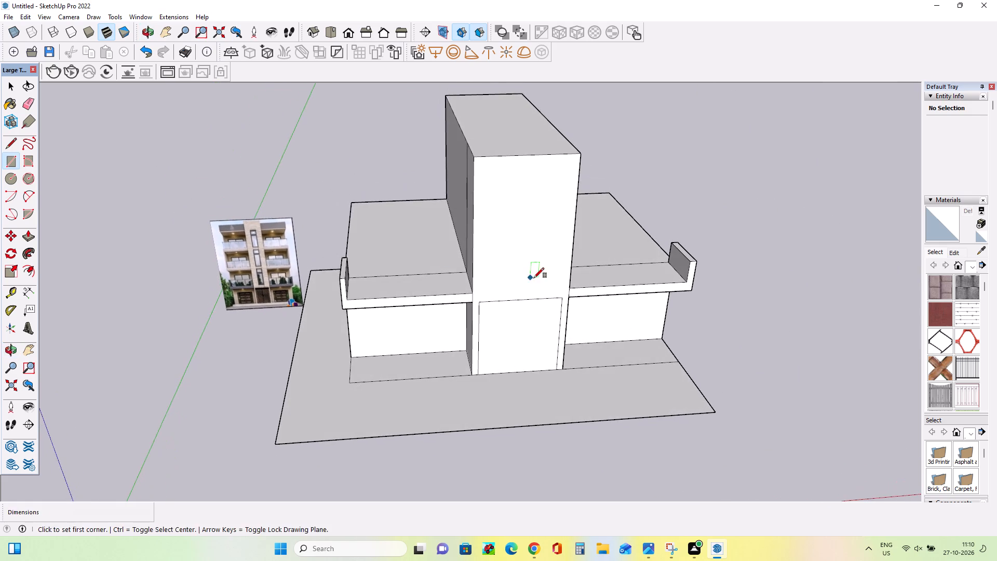
{"action": "middle_click_drag", "start_coordinate": [535, 282], "coordinate": [544, 310]}
{"action": "scroll", "coordinate": [222, 272], "scroll_direction": "up", "scroll_amount": 8}
{"action": "middle_click_drag", "start_coordinate": [303, 280], "coordinate": [309, 287]}
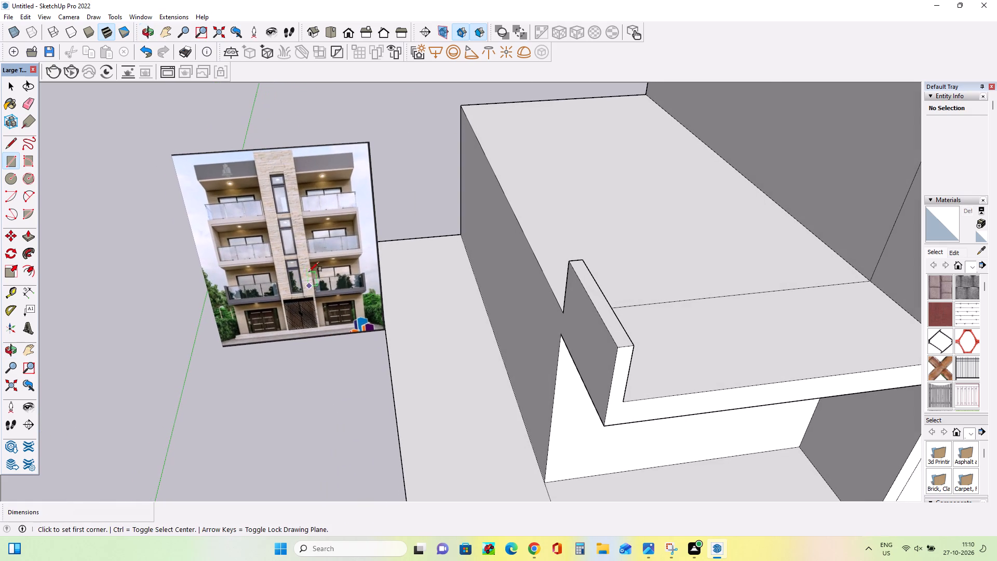
Push/Pull the left wing's rear top face up 1' 8 7/8" to parapet height, plus another 3' 9 1/8", for the first-floor block.
{"action": "left_click", "coordinate": [30, 235]}
{"action": "left_click_drag", "start_coordinate": [702, 262], "coordinate": [702, 175]}
{"action": "scroll", "coordinate": [704, 172], "scroll_direction": "down", "scroll_amount": 7}
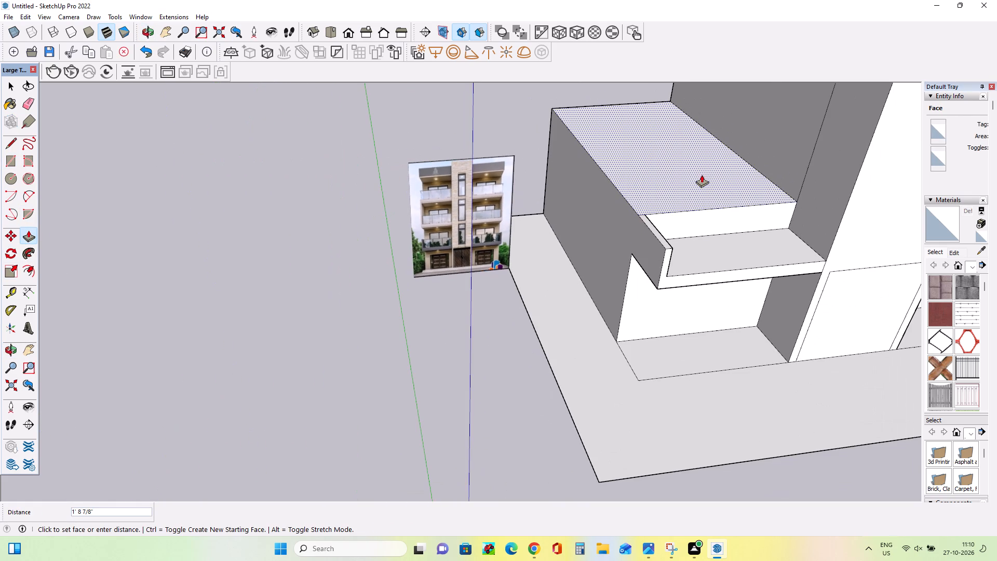
{"action": "left_click_drag", "start_coordinate": [702, 175], "coordinate": [695, 141]}
{"action": "left_click_drag", "start_coordinate": [683, 199], "coordinate": [675, 136]}
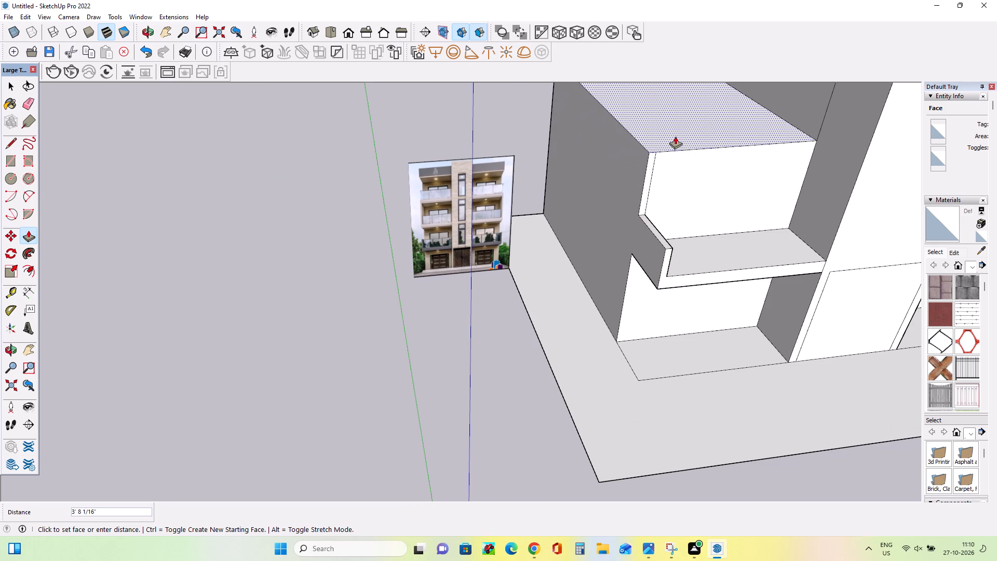
{"action": "left_click_drag", "start_coordinate": [675, 136], "coordinate": [675, 135]}
Push/Pull the right wing's rear top face up 1' 8 7/8", plus another 3' 9 1/8", matching the left wing's height.
{"action": "middle_click_drag", "start_coordinate": [677, 222], "coordinate": [524, 173]}
{"action": "scroll", "coordinate": [478, 161], "scroll_direction": "down", "scroll_amount": 10}
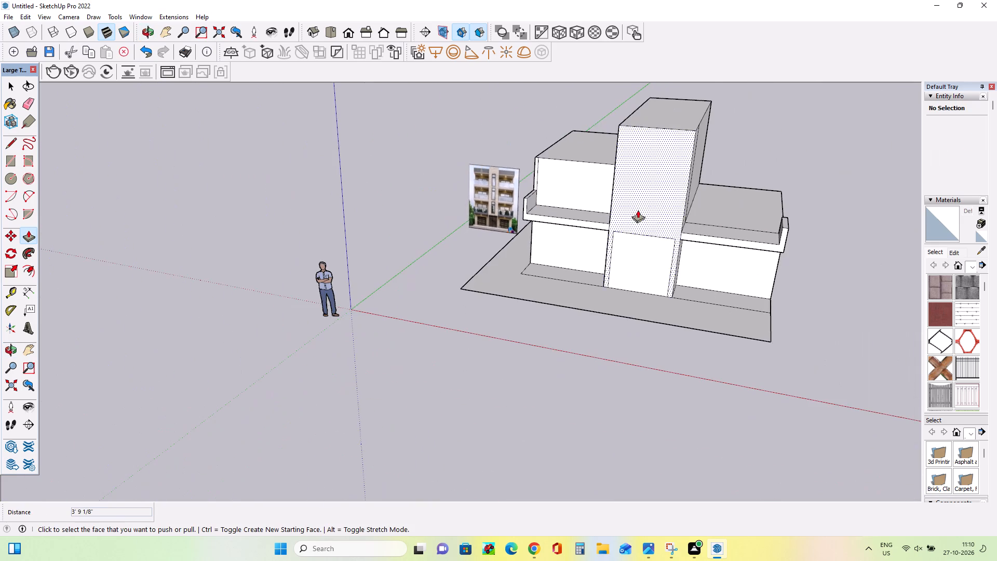
{"action": "middle_click_drag", "start_coordinate": [655, 219], "coordinate": [725, 216]}
{"action": "left_click_drag", "start_coordinate": [713, 185], "coordinate": [561, 151]}
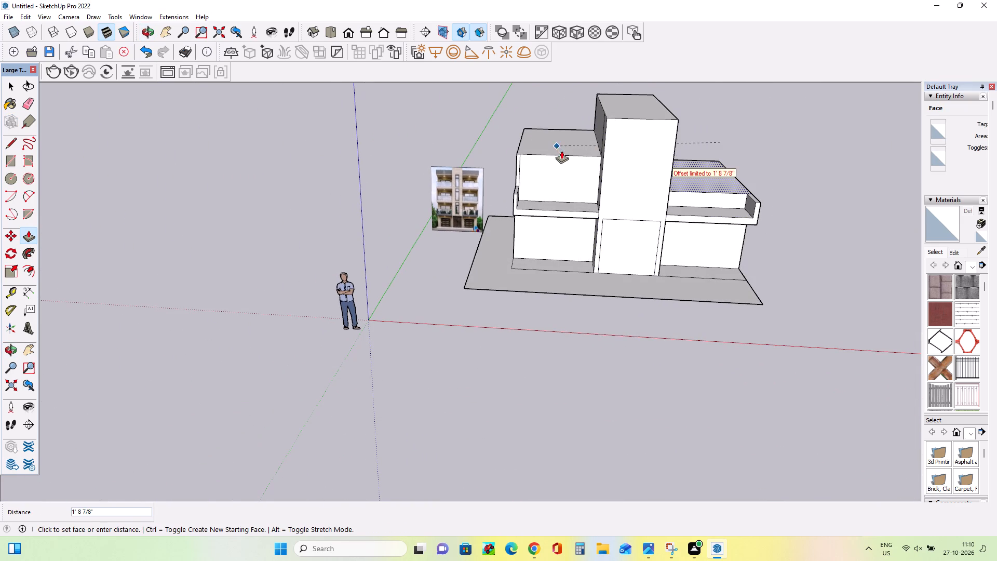
{"action": "left_click_drag", "start_coordinate": [561, 151], "coordinate": [557, 146]}
{"action": "left_click_drag", "start_coordinate": [715, 185], "coordinate": [579, 155]}
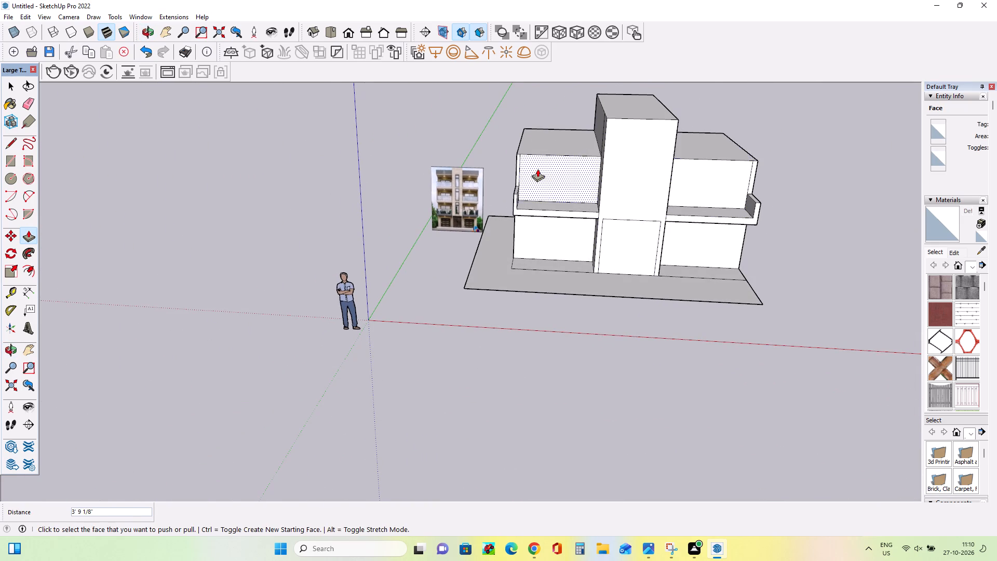
Examine the raised first-floor blocks and balcony parapets from several angles and compare them with the upper-floor slabs and balconies in the reference picture.
{"action": "scroll", "coordinate": [537, 169], "scroll_direction": "down", "scroll_amount": 3}
{"action": "middle_click_drag", "start_coordinate": [682, 193], "coordinate": [680, 130]}
{"action": "scroll", "coordinate": [667, 131], "scroll_direction": "up", "scroll_amount": 8}
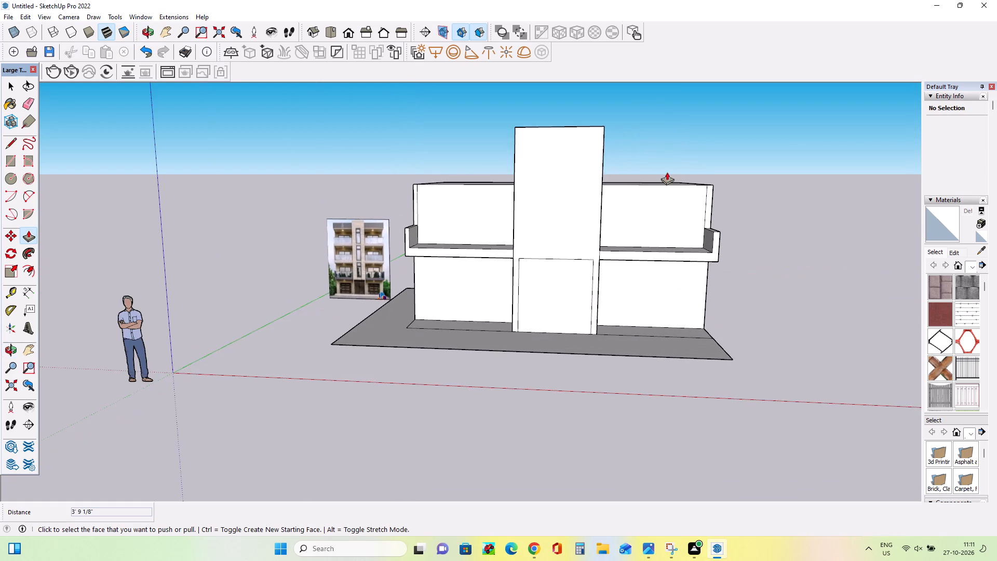
{"action": "middle_click_drag", "start_coordinate": [670, 176], "coordinate": [641, 154]}
{"action": "middle_click_drag", "start_coordinate": [668, 195], "coordinate": [696, 235]}
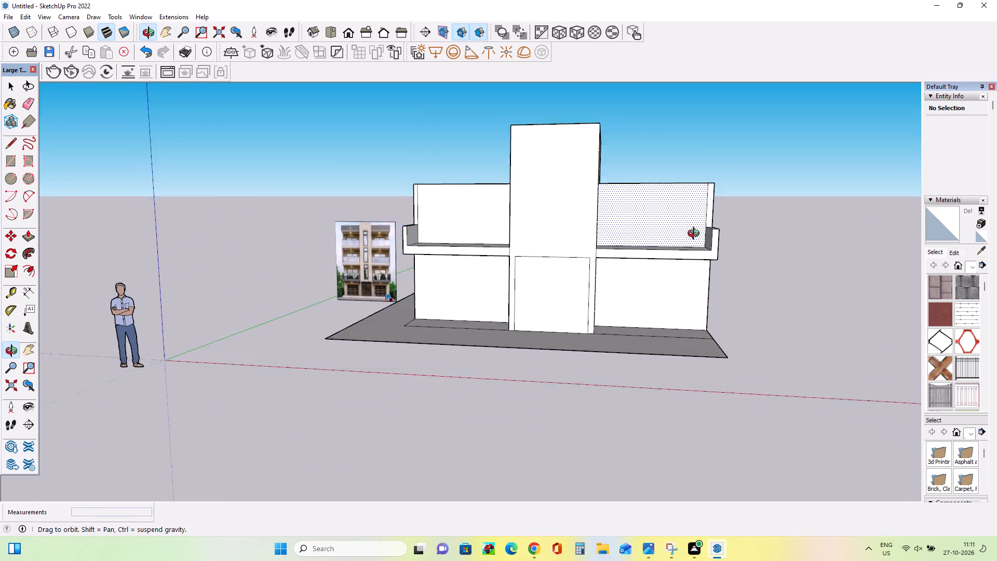
{"action": "middle_click_drag", "start_coordinate": [696, 235], "coordinate": [718, 312]}
{"action": "left_click_drag", "start_coordinate": [669, 186], "coordinate": [487, 189]}
{"action": "middle_click_drag", "start_coordinate": [652, 236], "coordinate": [642, 157]}
{"action": "middle_click_drag", "start_coordinate": [332, 222], "coordinate": [490, 261]}
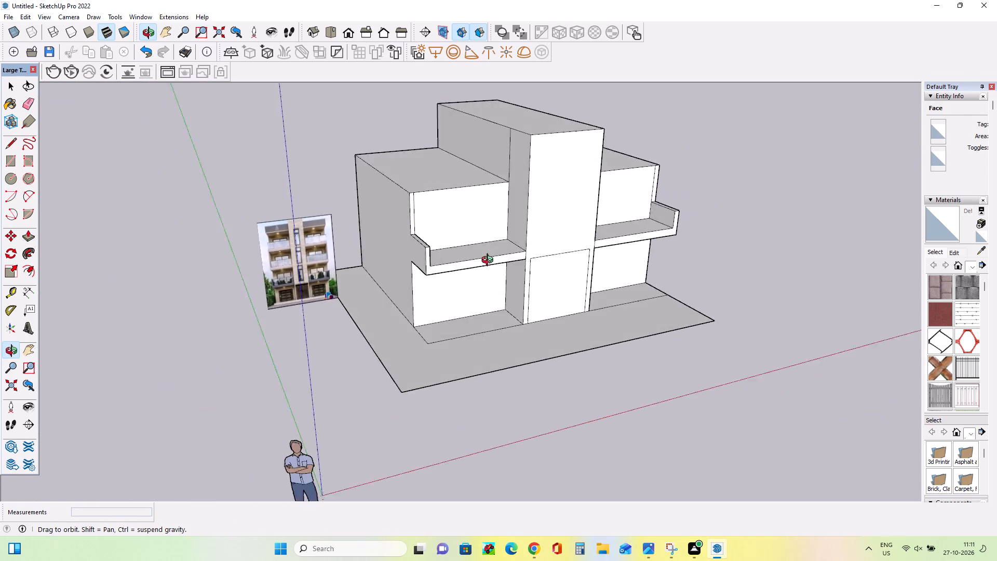
{"action": "middle_click_drag", "start_coordinate": [490, 261], "coordinate": [396, 222]}
{"action": "scroll", "coordinate": [749, 276], "scroll_direction": "up", "scroll_amount": 2}
{"action": "middle_click_drag", "start_coordinate": [719, 276], "coordinate": [704, 272]}
{"action": "middle_click_drag", "start_coordinate": [597, 275], "coordinate": [625, 337]}
{"action": "scroll", "coordinate": [222, 253], "scroll_direction": "up", "scroll_amount": 11}
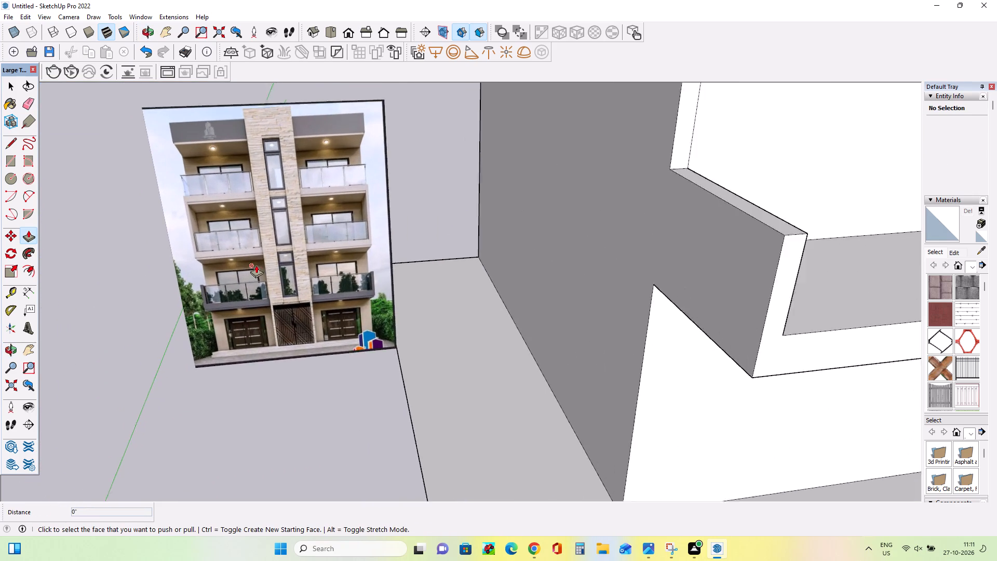
{"action": "middle_click_drag", "start_coordinate": [268, 263], "coordinate": [275, 247]}
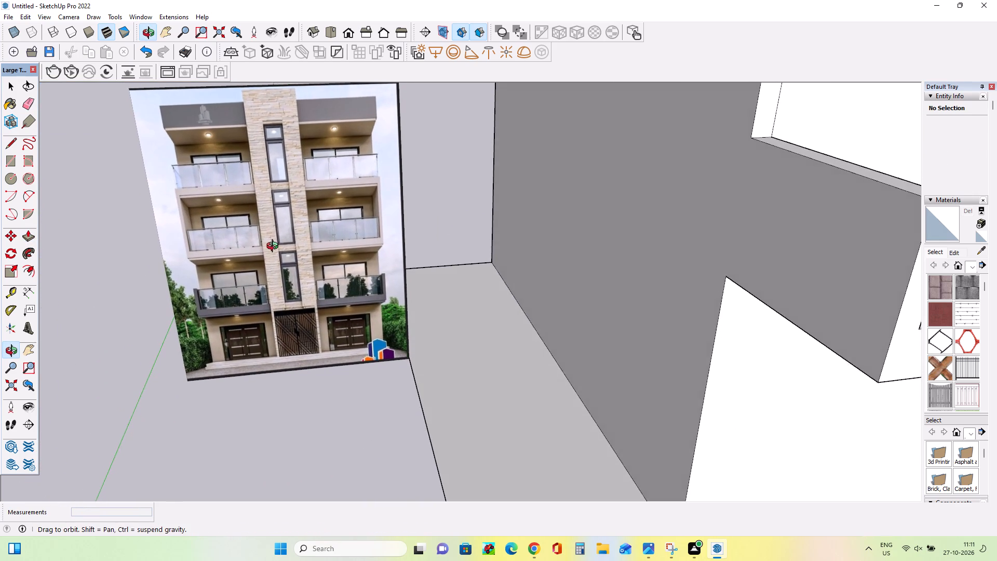
{"action": "middle_click_drag", "start_coordinate": [275, 247], "coordinate": [280, 235]}
{"action": "scroll", "coordinate": [228, 265], "scroll_direction": "up", "scroll_amount": 11}
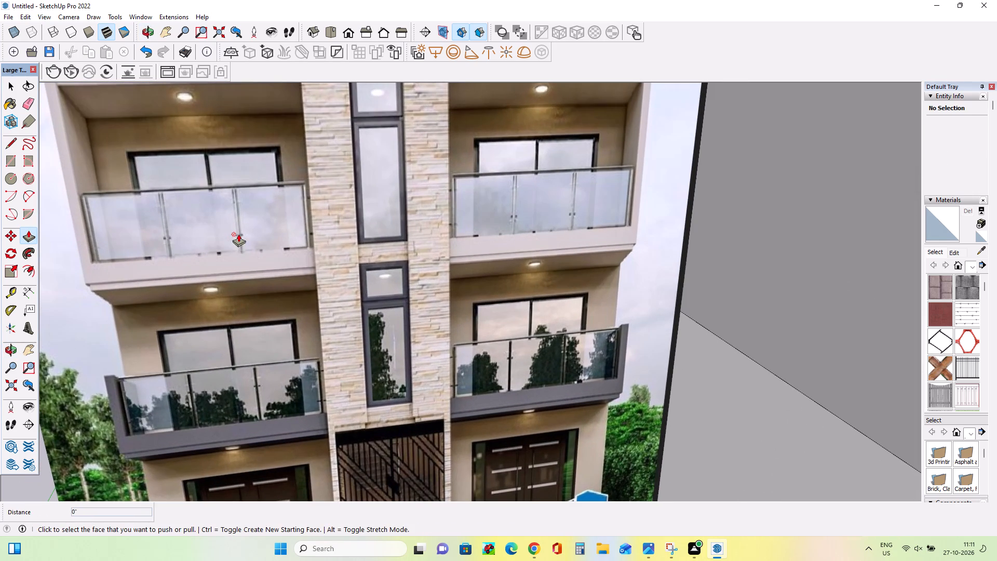
{"action": "scroll", "coordinate": [238, 234], "scroll_direction": "down", "scroll_amount": 11}
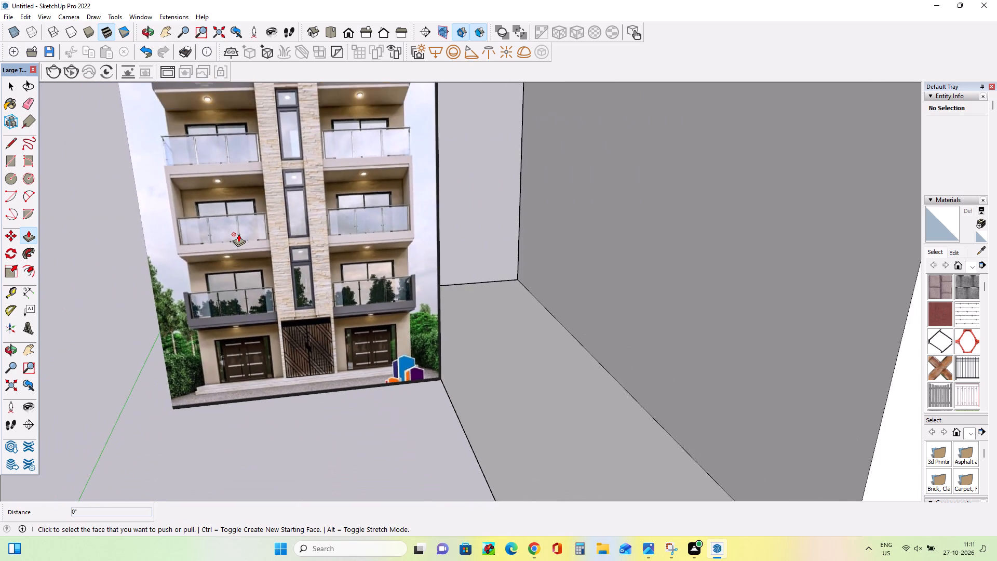
{"action": "scroll", "coordinate": [238, 234], "scroll_direction": "down", "scroll_amount": 7}
{"action": "scroll", "coordinate": [376, 264], "scroll_direction": "down", "scroll_amount": 9}
{"action": "middle_click_drag", "start_coordinate": [542, 228], "coordinate": [700, 271]}
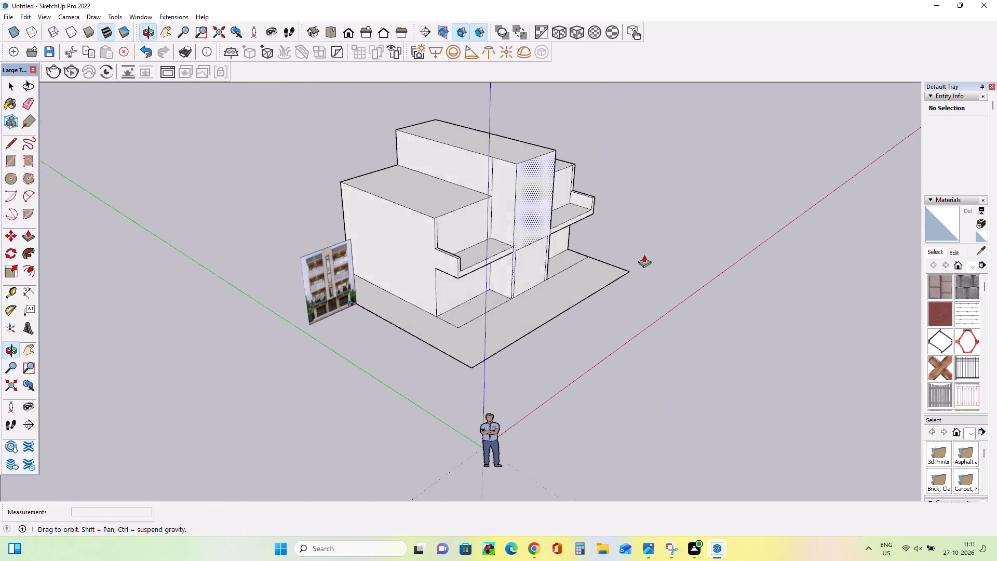
Draw 17' 3 3/16" long rectangles along the tower's sides above the wing roofs, about 8 3/8" high on the left and 7 9/16" on the right.
{"action": "scroll", "coordinate": [403, 182], "scroll_direction": "up", "scroll_amount": 7}
{"action": "middle_click_drag", "start_coordinate": [437, 188], "coordinate": [450, 205]}
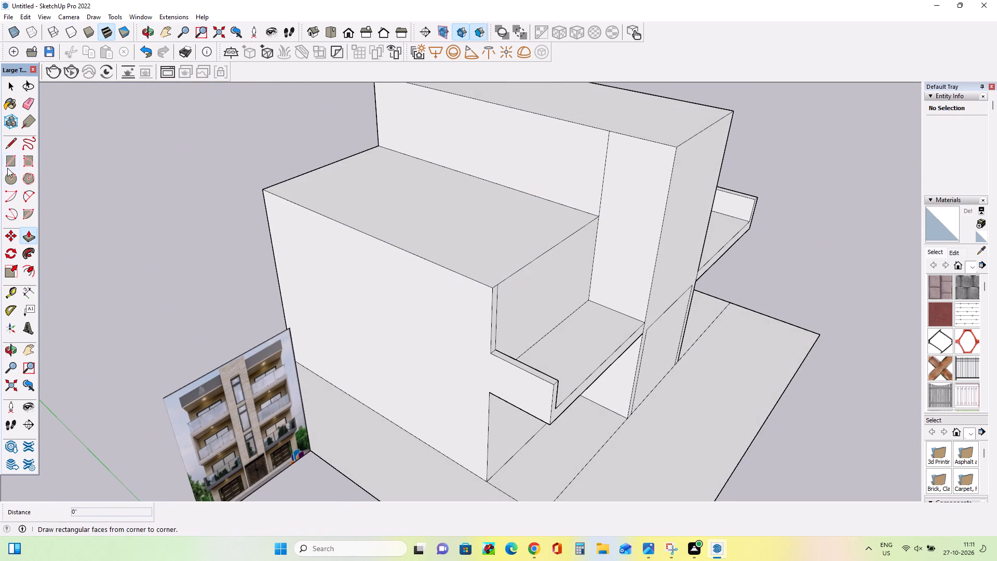
{"action": "left_click", "coordinate": [7, 167]}
{"action": "left_click", "coordinate": [596, 217]}
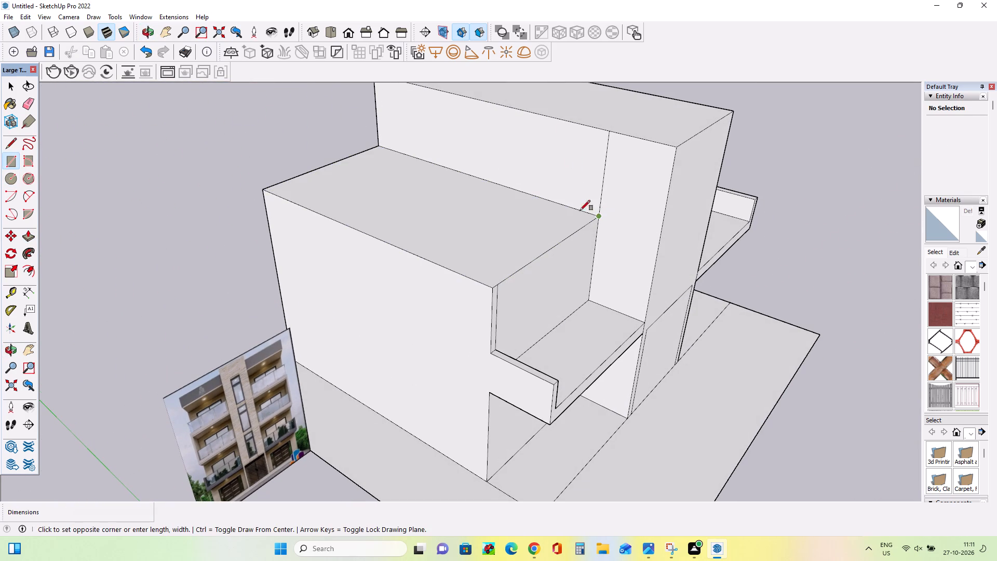
{"action": "left_click", "coordinate": [378, 136]}
{"action": "middle_click_drag", "start_coordinate": [504, 207], "coordinate": [493, 208]}
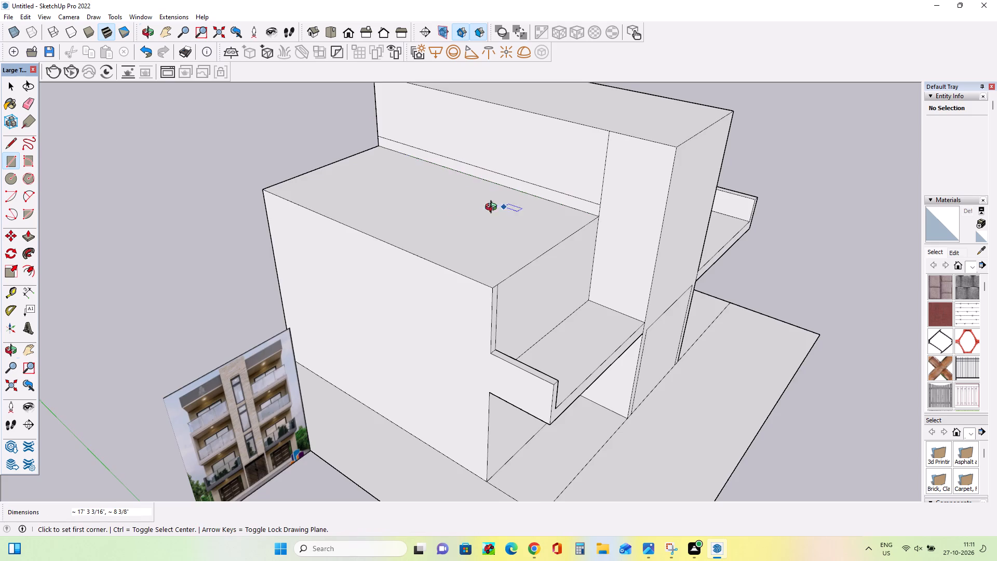
{"action": "middle_click_drag", "start_coordinate": [493, 208], "coordinate": [58, 202]}
{"action": "middle_click_drag", "start_coordinate": [467, 262], "coordinate": [354, 243]}
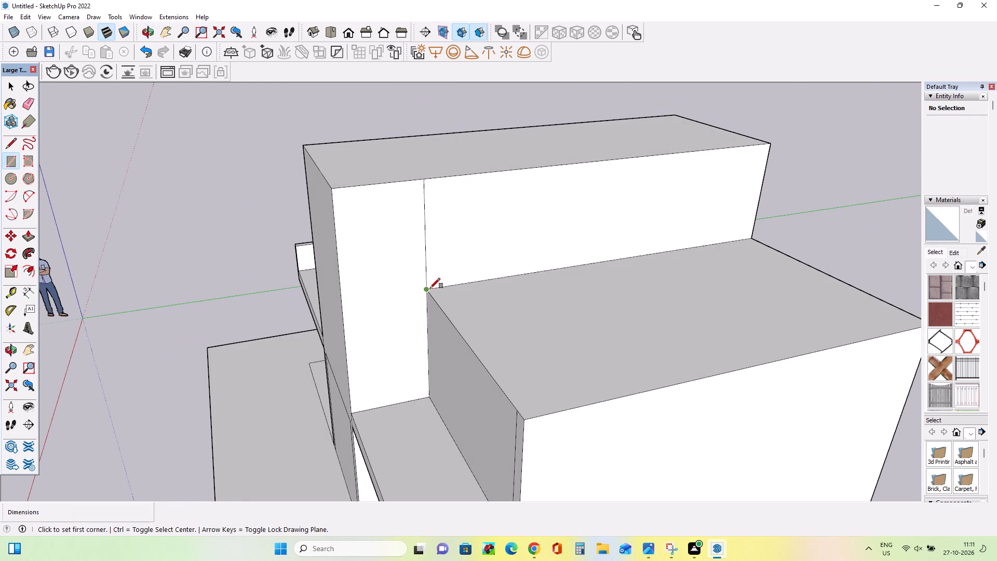
{"action": "left_click", "coordinate": [430, 289]}
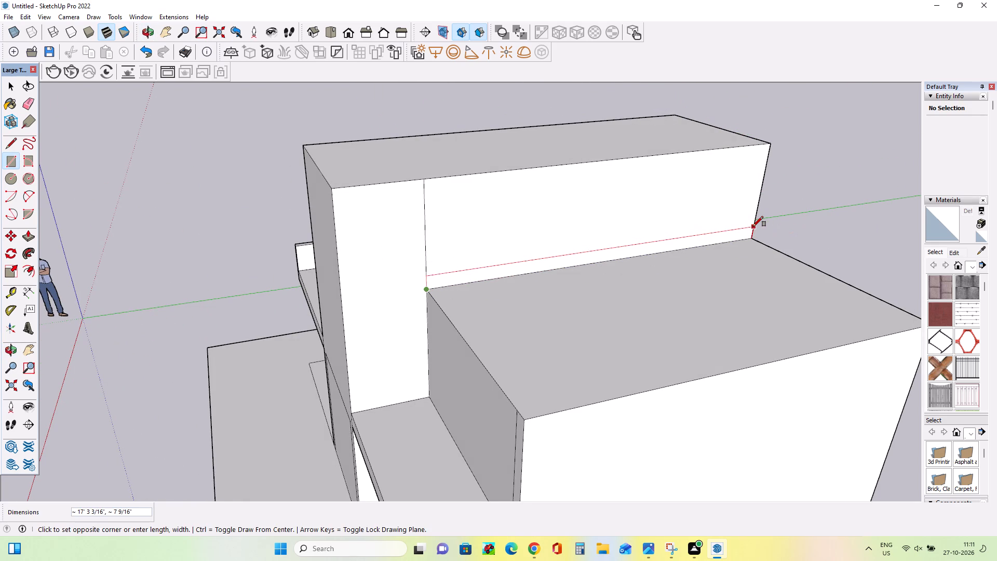
{"action": "left_click", "coordinate": [753, 226]}
Push/Pull the thin strip on the tower's right side out about 9' 8 9/16" as a slab covering the right first-floor block.
{"action": "left_click", "coordinate": [29, 239]}
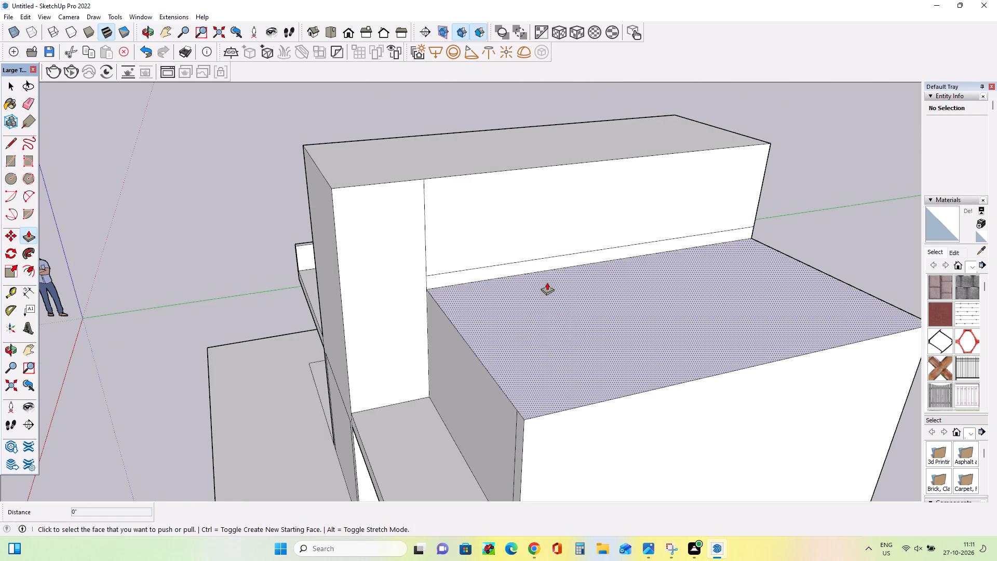
{"action": "left_click_drag", "start_coordinate": [540, 263], "coordinate": [643, 410]}
Push/Pull the thin strip on the tower's left side out about 9' 7 3/8" as a slab covering the left first-floor block.
{"action": "middle_click_drag", "start_coordinate": [496, 372], "coordinate": [621, 364]}
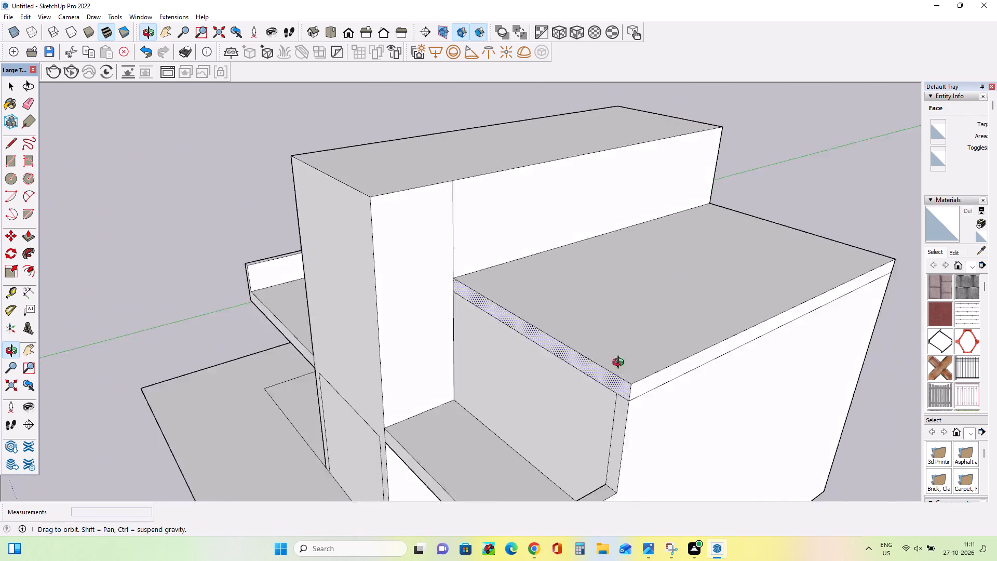
{"action": "middle_click_drag", "start_coordinate": [621, 364], "coordinate": [689, 305]}
{"action": "scroll", "coordinate": [670, 294], "scroll_direction": "down", "scroll_amount": 4}
{"action": "middle_click_drag", "start_coordinate": [679, 313], "coordinate": [746, 350]}
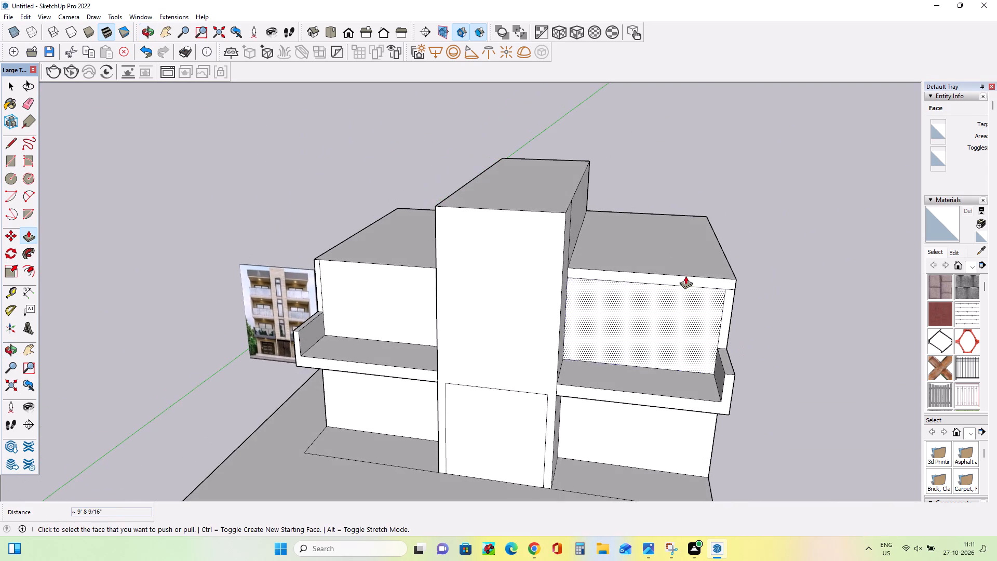
{"action": "scroll", "coordinate": [246, 317], "scroll_direction": "up", "scroll_amount": 7}
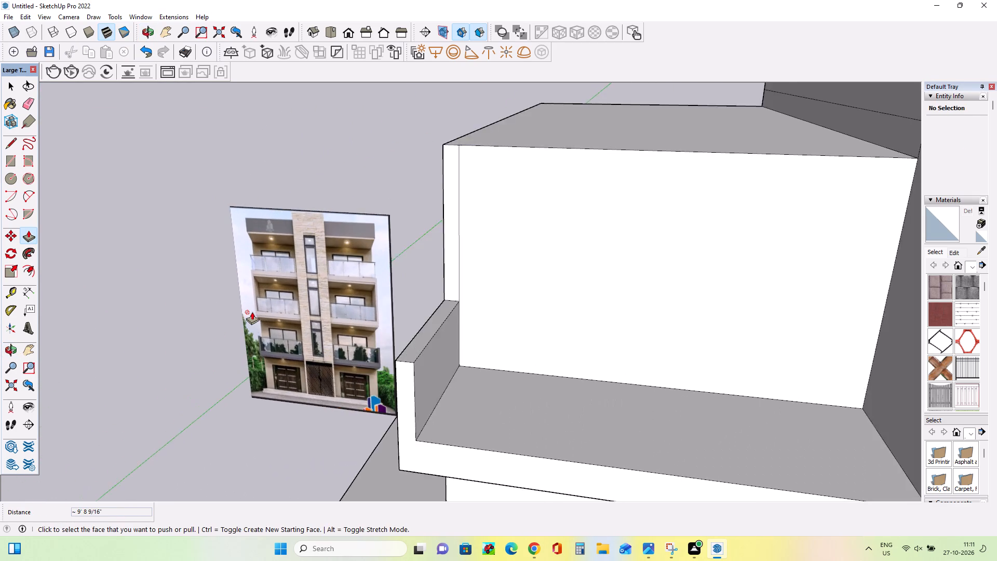
{"action": "scroll", "coordinate": [252, 312], "scroll_direction": "up", "scroll_amount": 2}
{"action": "middle_click", "coordinate": [172, 278]}
{"action": "scroll", "coordinate": [279, 290], "scroll_direction": "down", "scroll_amount": 8}
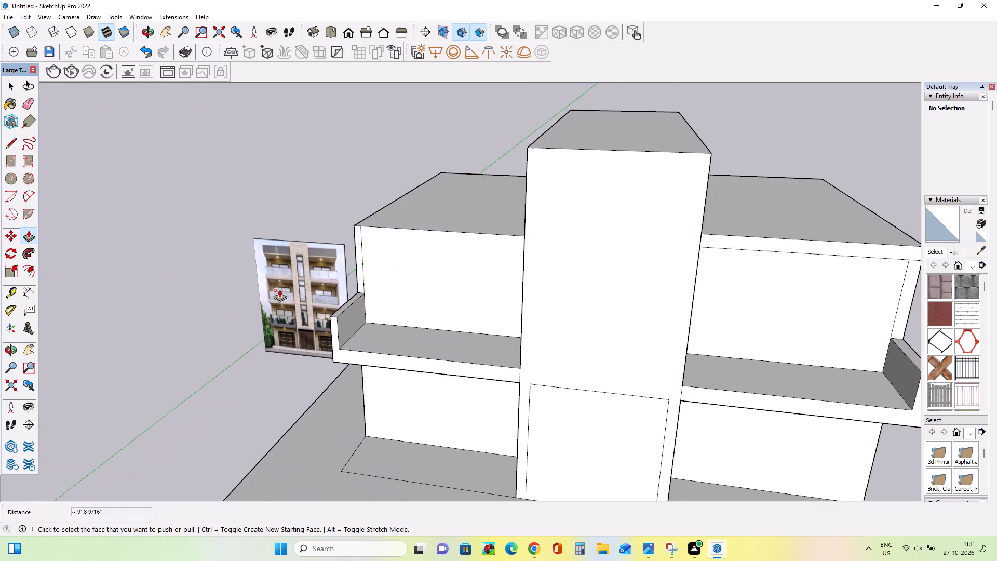
{"action": "scroll", "coordinate": [279, 289], "scroll_direction": "down", "scroll_amount": 3}
{"action": "middle_click_drag", "start_coordinate": [627, 296], "coordinate": [958, 332]}
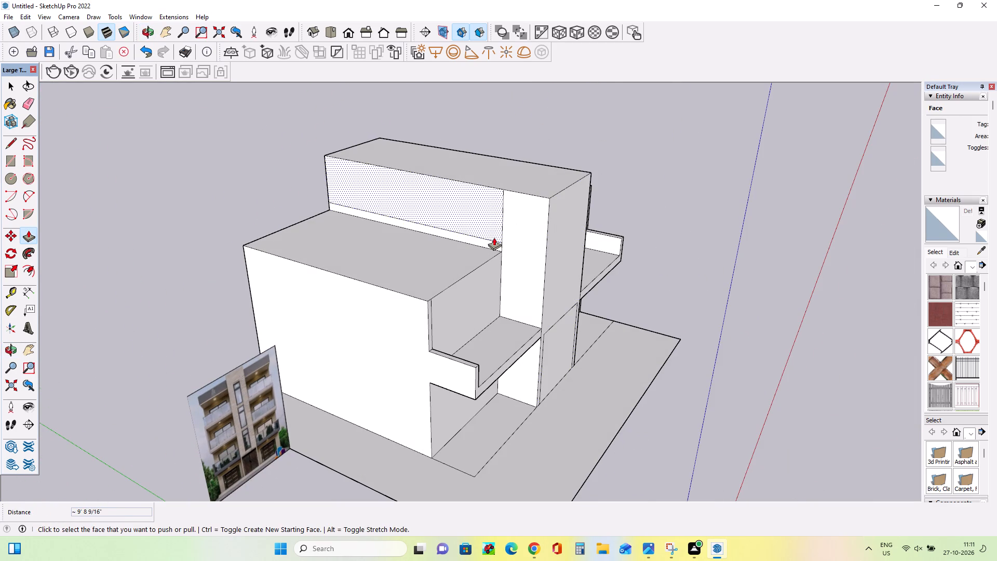
{"action": "left_click", "coordinate": [494, 237]}
{"action": "key", "text": "Escape"}
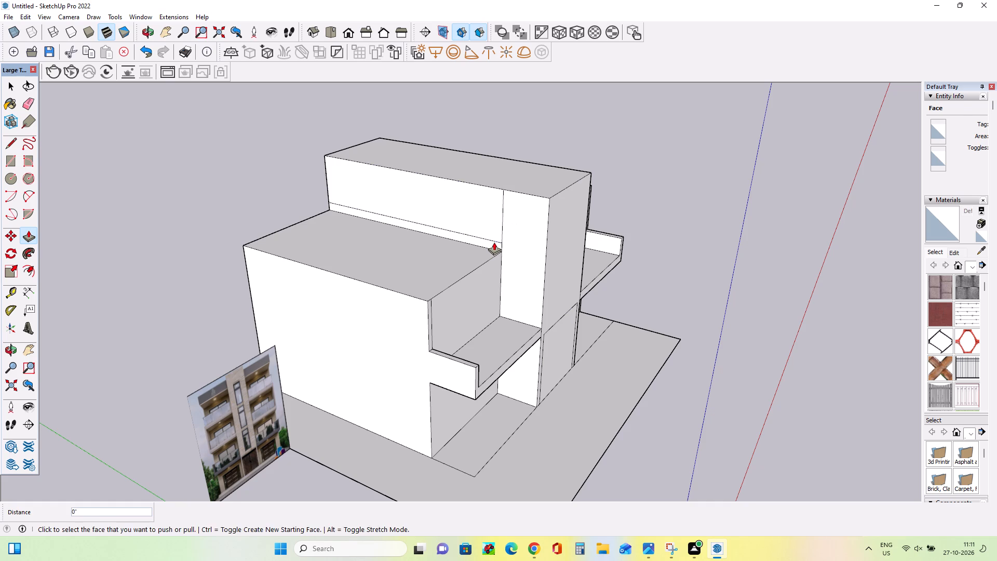
{"action": "left_click_drag", "start_coordinate": [494, 242], "coordinate": [427, 312]}
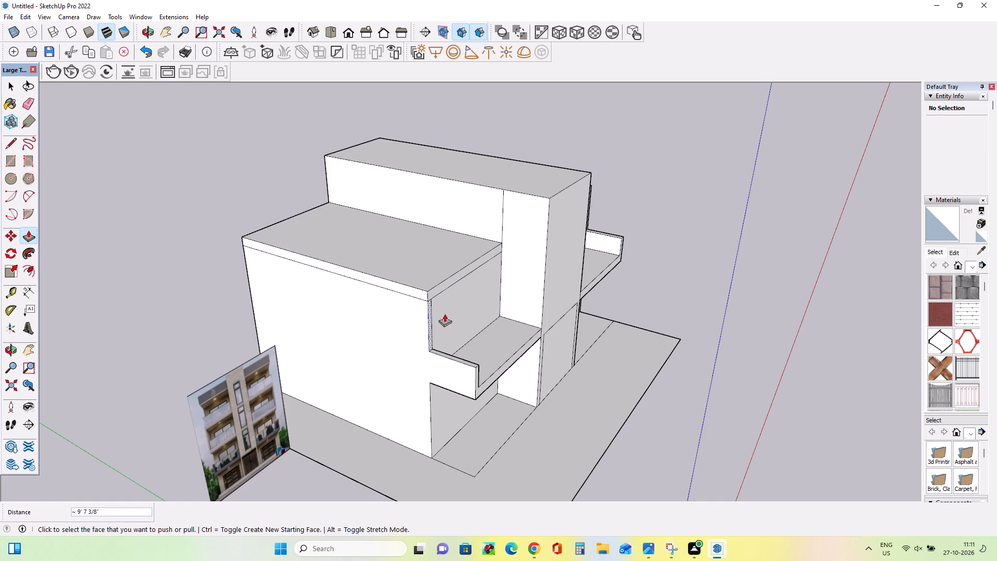
Push/Pull the front edges of the left and right upper slabs forward 3' 7 11/16" so they overhang the balconies.
{"action": "middle_click_drag", "start_coordinate": [491, 306], "coordinate": [396, 276]}
{"action": "scroll", "coordinate": [407, 247], "scroll_direction": "up", "scroll_amount": 4}
{"action": "left_click_drag", "start_coordinate": [421, 254], "coordinate": [454, 386]}
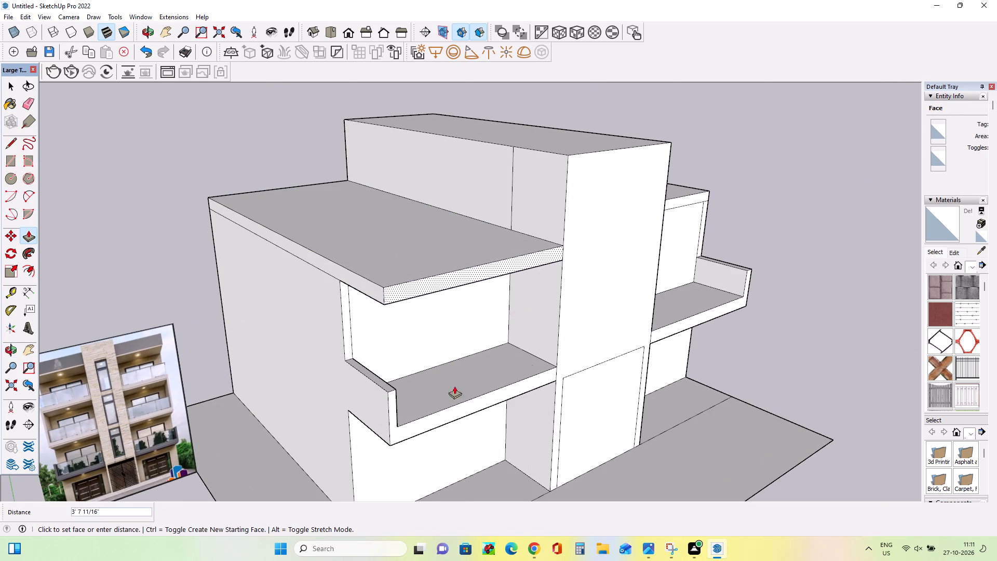
{"action": "left_click_drag", "start_coordinate": [454, 386], "coordinate": [448, 410]}
{"action": "middle_click_drag", "start_coordinate": [457, 395], "coordinate": [369, 332]}
{"action": "middle_click_drag", "start_coordinate": [699, 226], "coordinate": [593, 263]}
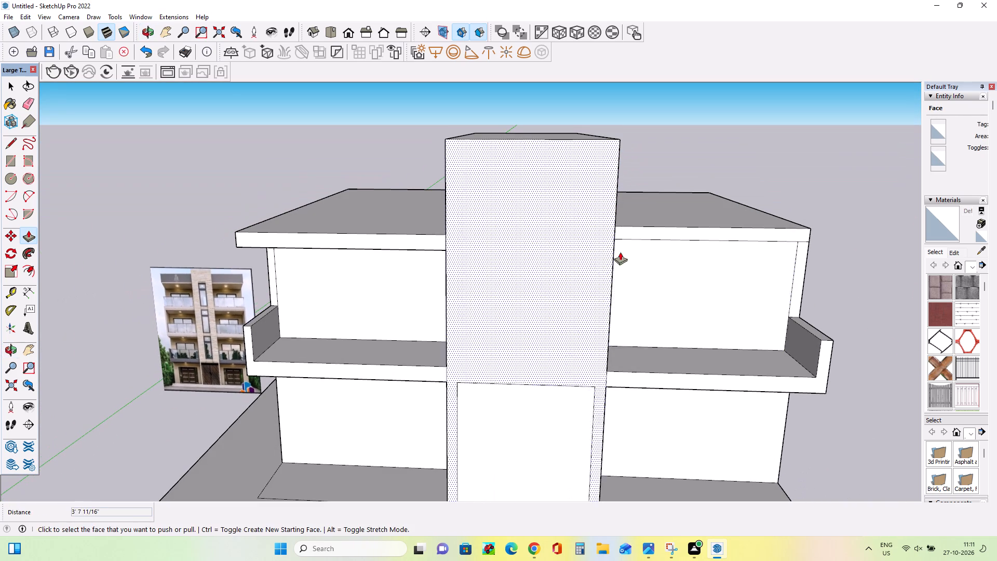
{"action": "left_click_drag", "start_coordinate": [654, 238], "coordinate": [630, 381]}
Examine the overhanging upper slabs and balconies from the front and below, comparing them with the upper balconies in the reference picture.
{"action": "middle_click_drag", "start_coordinate": [454, 298], "coordinate": [443, 313]}
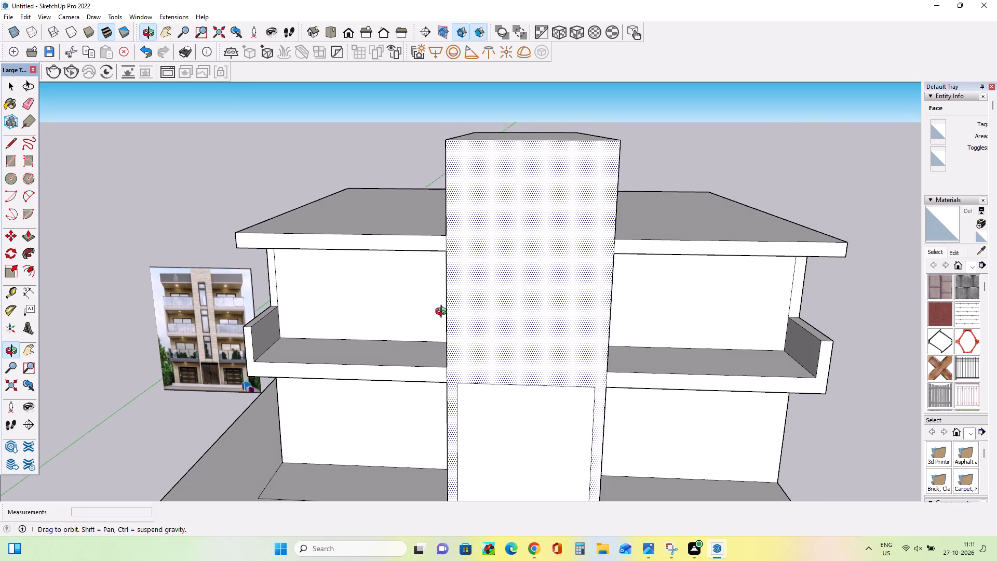
{"action": "middle_click_drag", "start_coordinate": [443, 313], "coordinate": [546, 256]}
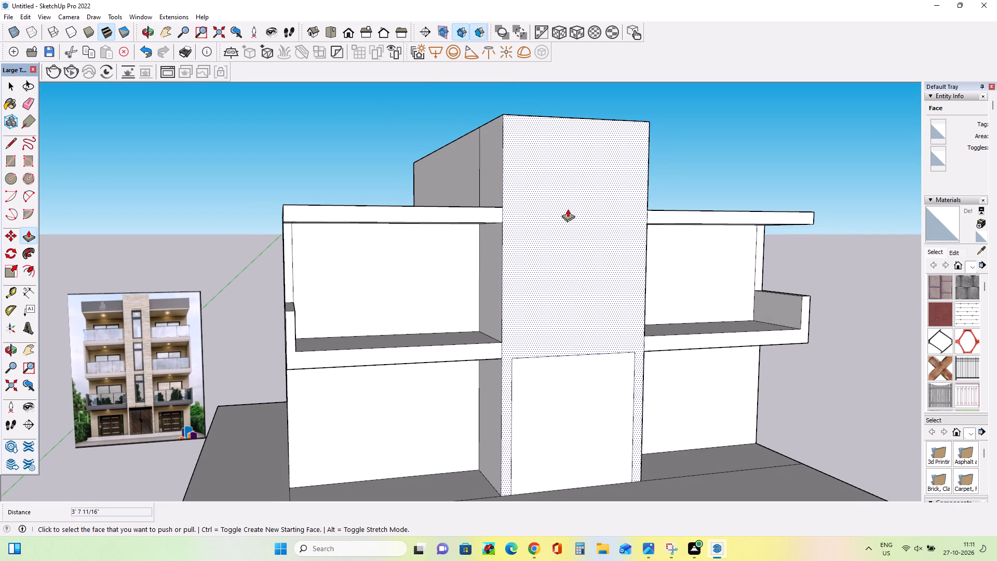
{"action": "middle_click_drag", "start_coordinate": [507, 245], "coordinate": [543, 240]}
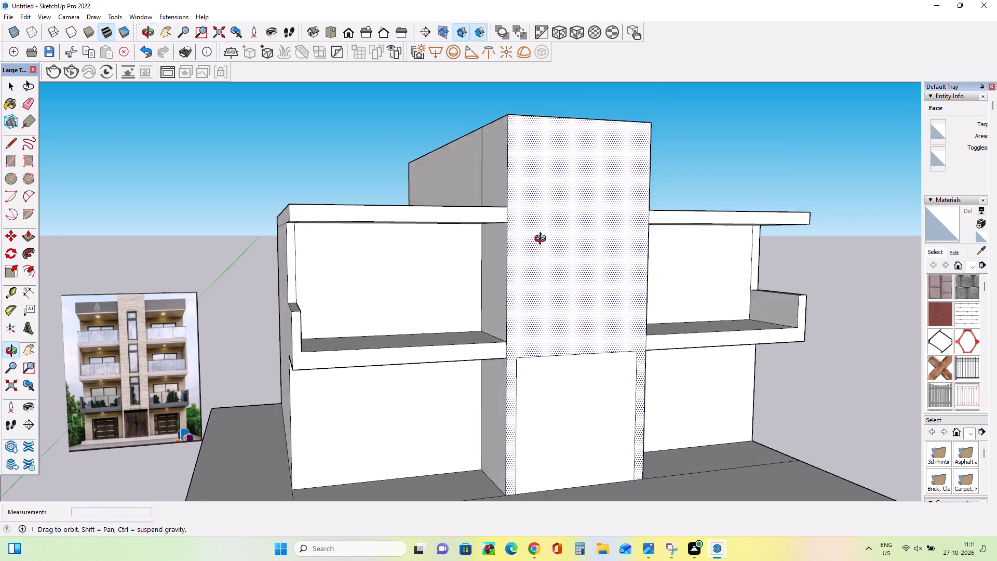
{"action": "middle_click_drag", "start_coordinate": [543, 240], "coordinate": [589, 191]}
{"action": "scroll", "coordinate": [589, 191], "scroll_direction": "down", "scroll_amount": 3}
{"action": "scroll", "coordinate": [430, 192], "scroll_direction": "up", "scroll_amount": 4}
{"action": "scroll", "coordinate": [432, 188], "scroll_direction": "down", "scroll_amount": 2}
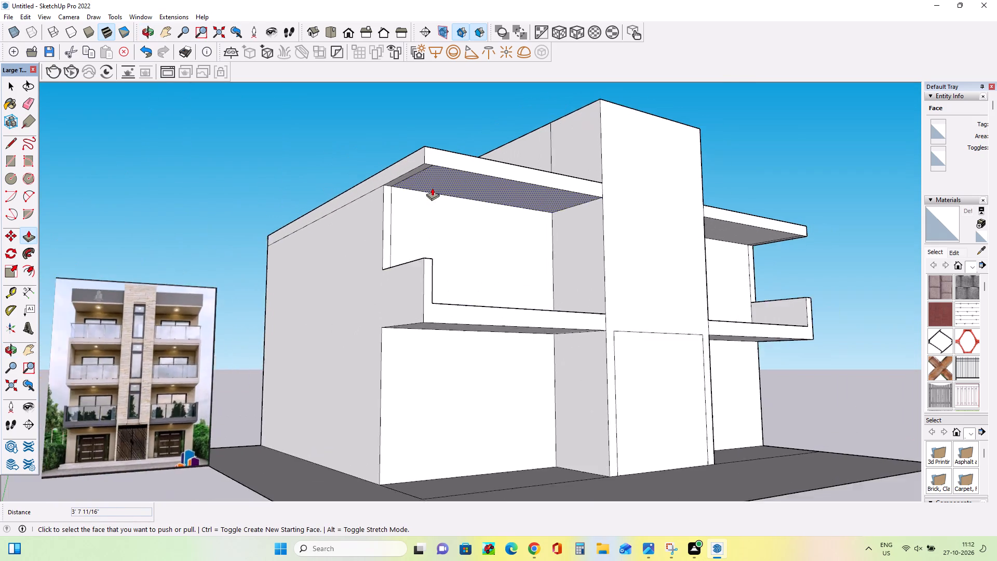
{"action": "scroll", "coordinate": [432, 188], "scroll_direction": "down", "scroll_amount": 2}
{"action": "scroll", "coordinate": [118, 339], "scroll_direction": "up", "scroll_amount": 4}
{"action": "middle_click_drag", "start_coordinate": [174, 332], "coordinate": [186, 341]}
{"action": "scroll", "coordinate": [191, 314], "scroll_direction": "up", "scroll_amount": 4}
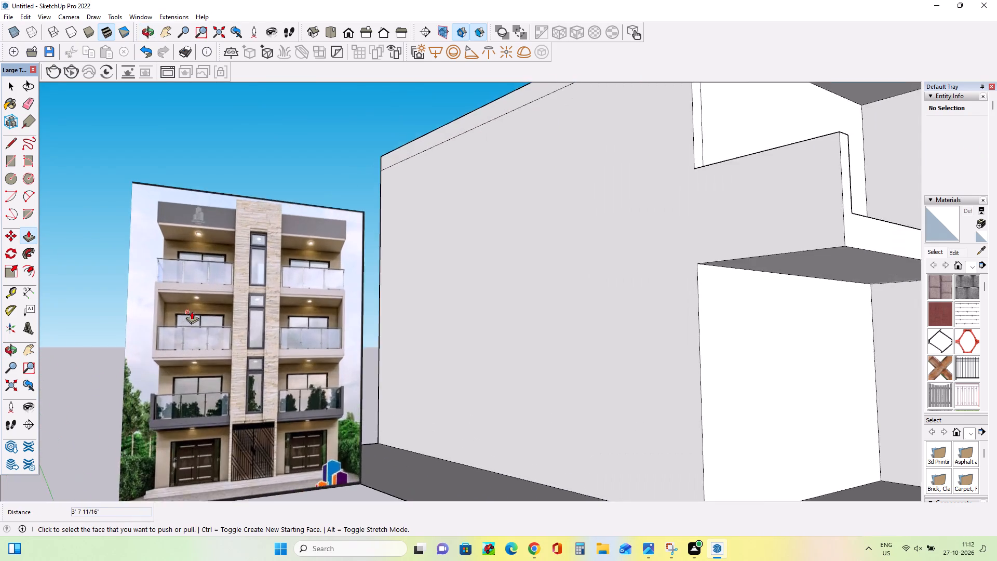
{"action": "scroll", "coordinate": [192, 311], "scroll_direction": "up", "scroll_amount": 9}
{"action": "scroll", "coordinate": [114, 307], "scroll_direction": "down", "scroll_amount": 11}
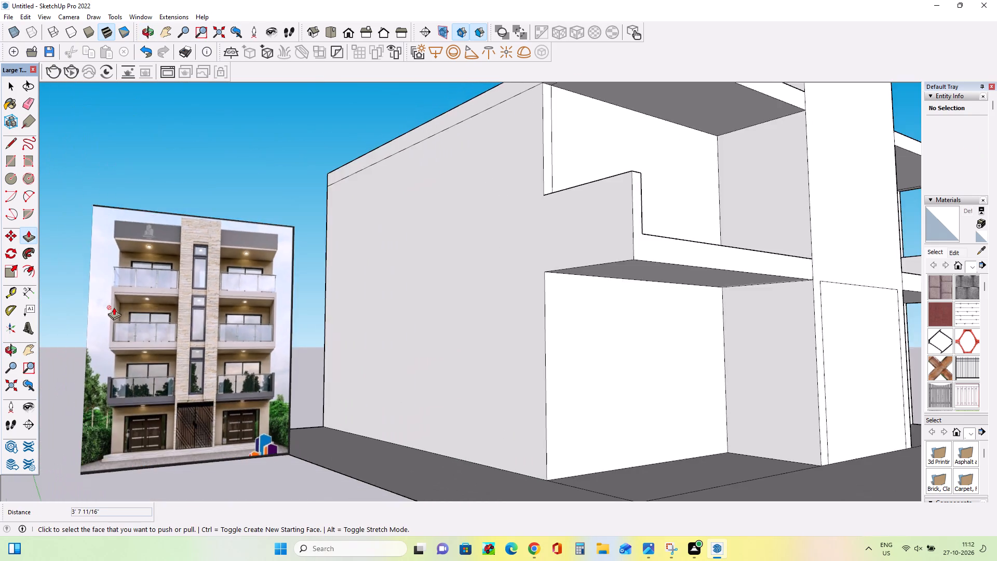
{"action": "scroll", "coordinate": [114, 307], "scroll_direction": "down", "scroll_amount": 9}
{"action": "middle_click_drag", "start_coordinate": [332, 305], "coordinate": [155, 311]}
{"action": "scroll", "coordinate": [157, 312], "scroll_direction": "down", "scroll_amount": 9}
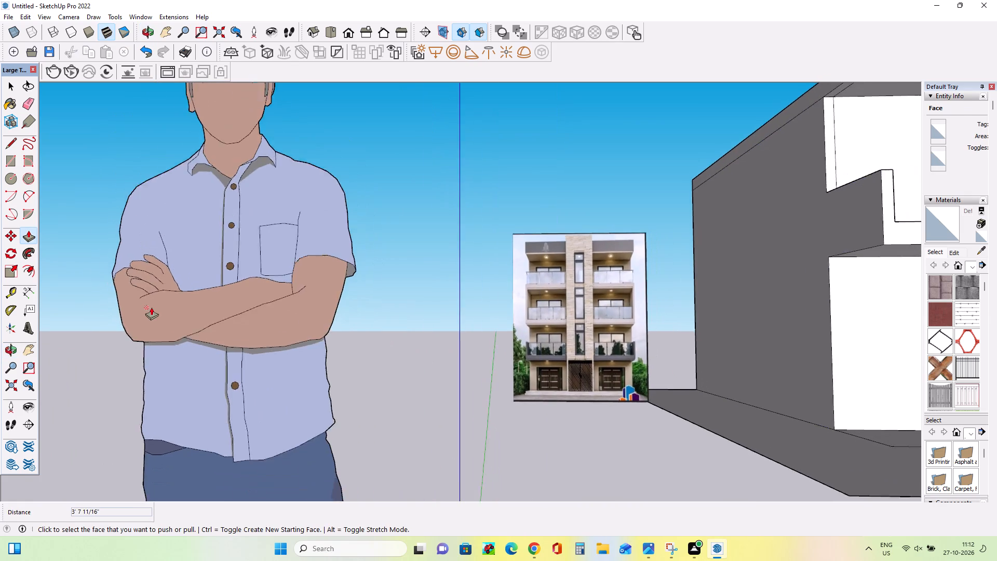
{"action": "scroll", "coordinate": [151, 307], "scroll_direction": "down", "scroll_amount": 13}
Erase the stray edge line on the underside of the left overhanging slab near its outer side.
{"action": "middle_click_drag", "start_coordinate": [671, 282], "coordinate": [671, 198]}
{"action": "scroll", "coordinate": [584, 139], "scroll_direction": "up", "scroll_amount": 3}
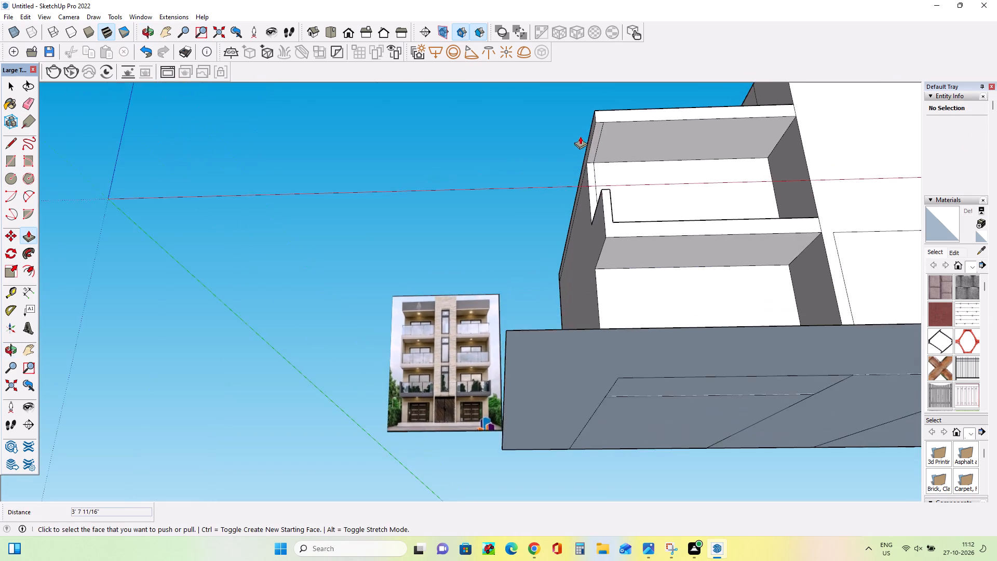
{"action": "scroll", "coordinate": [580, 136], "scroll_direction": "up", "scroll_amount": 4}
{"action": "middle_click_drag", "start_coordinate": [544, 167], "coordinate": [531, 189]}
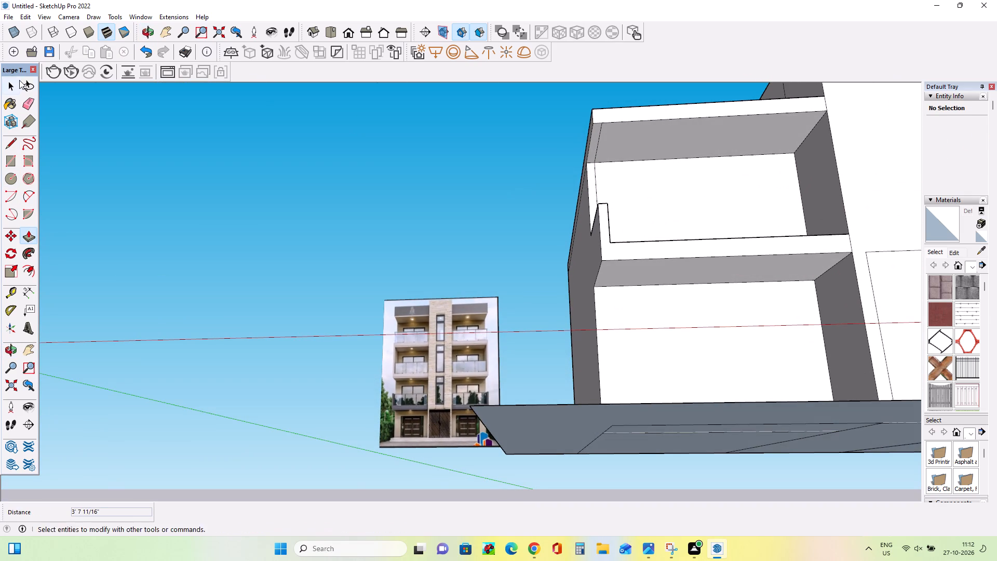
{"action": "left_click", "coordinate": [25, 105]}
{"action": "left_click", "coordinate": [598, 153]}
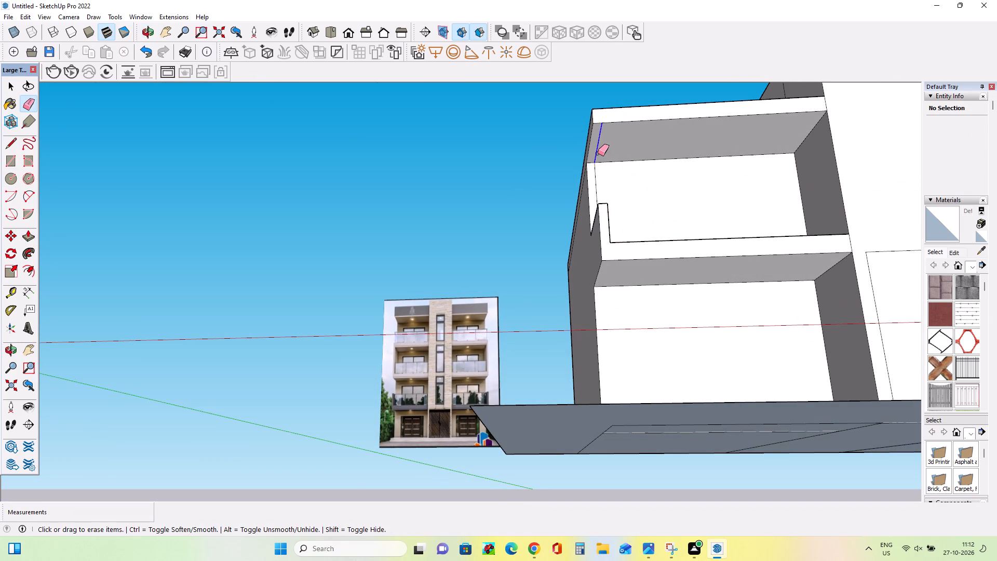
Draw a rectangle about 9' 2 1/4" by 3' 2 13/16" on the underside of the left overhanging slab, inset from its edges.
{"action": "middle_click_drag", "start_coordinate": [462, 239], "coordinate": [461, 245]}
{"action": "scroll", "coordinate": [462, 242], "scroll_direction": "down", "scroll_amount": 3}
{"action": "left_click", "coordinate": [11, 163]}
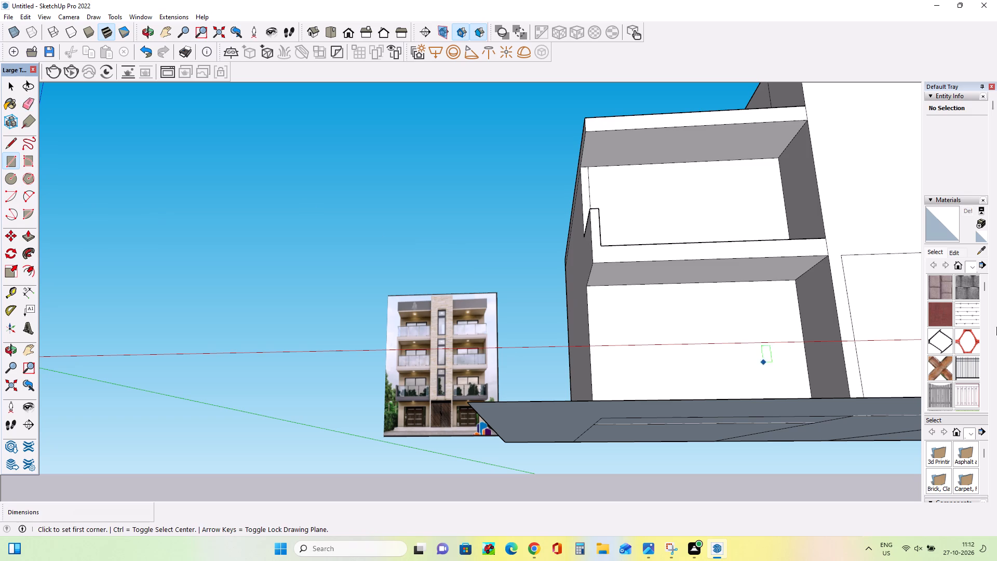
{"action": "scroll", "coordinate": [582, 168], "scroll_direction": "up", "scroll_amount": 6}
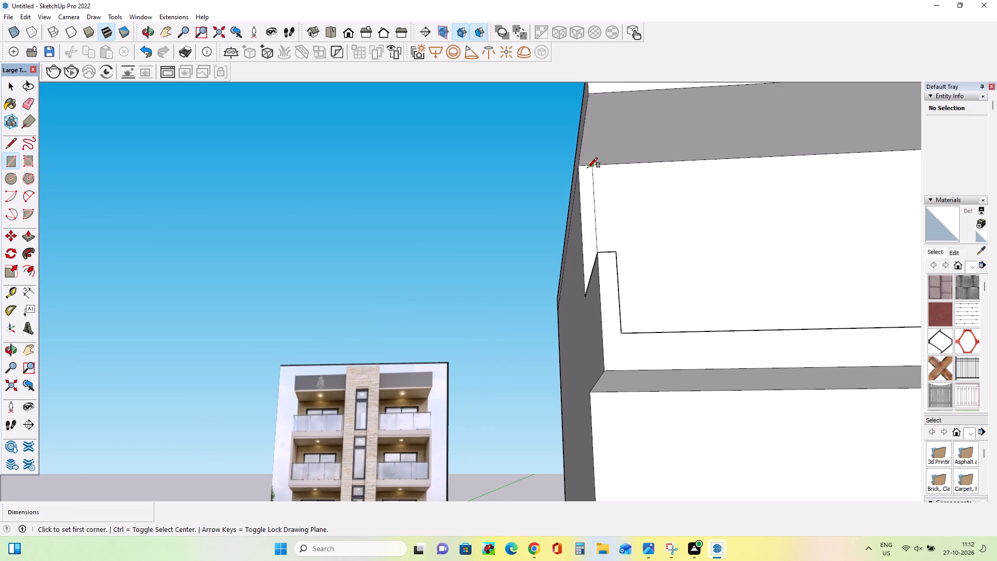
{"action": "scroll", "coordinate": [587, 165], "scroll_direction": "up", "scroll_amount": 3}
{"action": "left_click", "coordinate": [585, 165]}
{"action": "scroll", "coordinate": [641, 156], "scroll_direction": "down", "scroll_amount": 2}
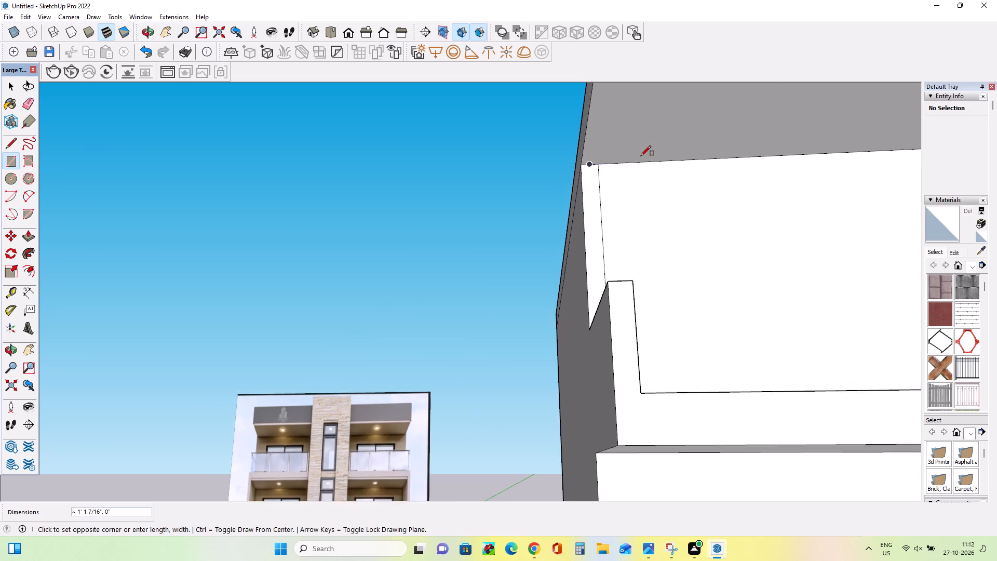
{"action": "scroll", "coordinate": [641, 156], "scroll_direction": "down", "scroll_amount": 11}
{"action": "middle_click_drag", "start_coordinate": [780, 139], "coordinate": [775, 125]}
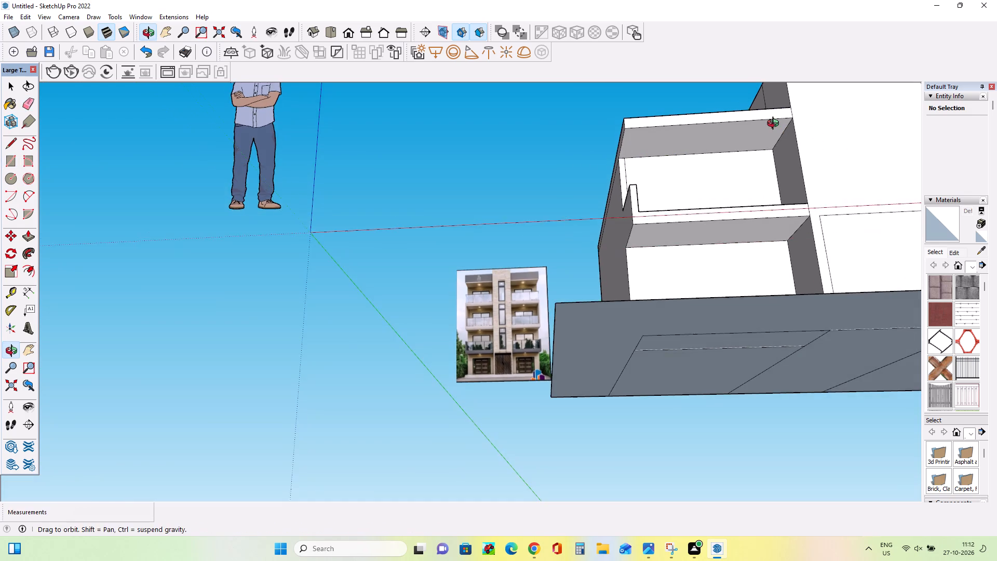
{"action": "middle_click_drag", "start_coordinate": [775, 125], "coordinate": [775, 123]}
{"action": "scroll", "coordinate": [777, 118], "scroll_direction": "up", "scroll_amount": 7}
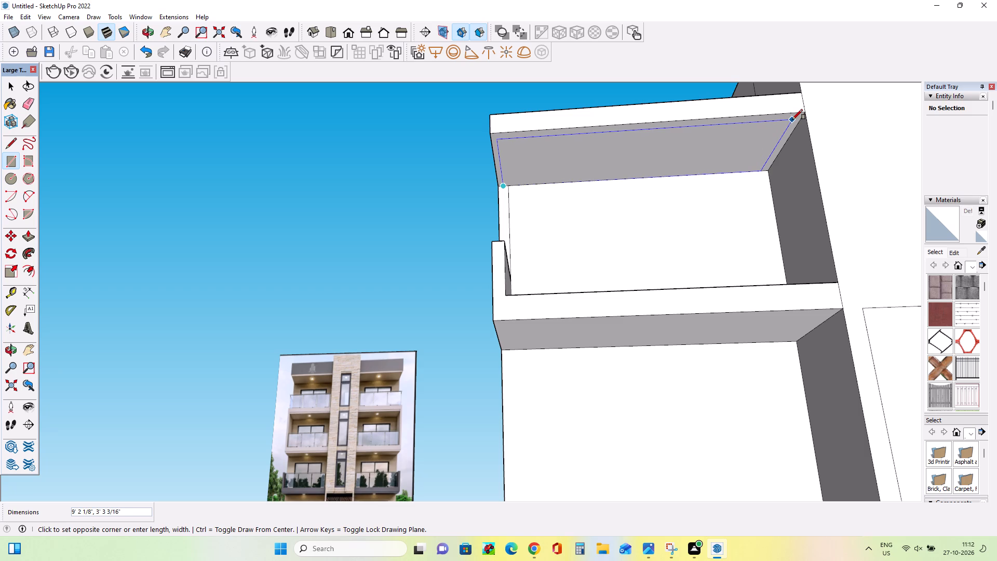
{"action": "left_click", "coordinate": [792, 120]}
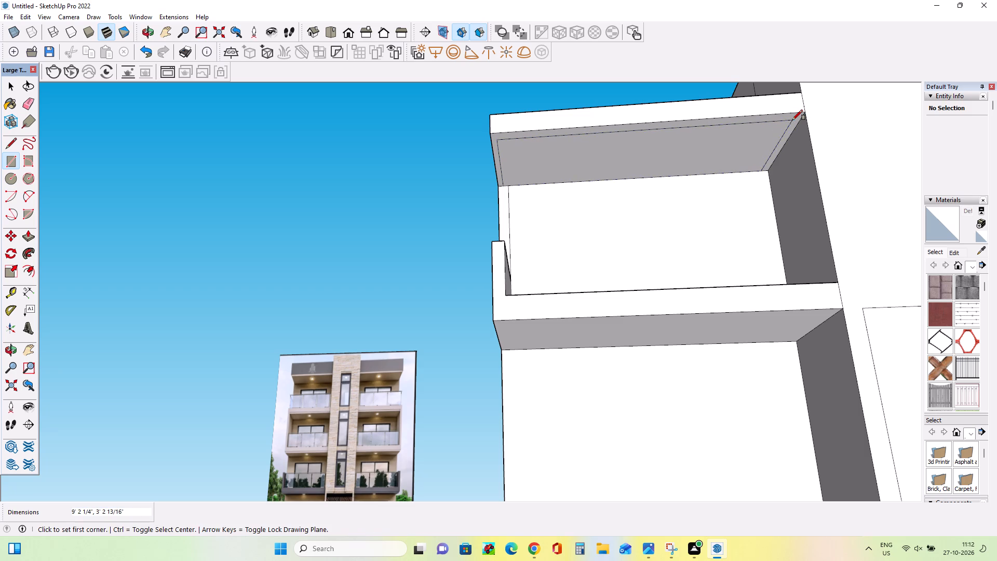
Push/Pull the rectangle under the left slab down 1 15/16" as a thin ceiling panel.
{"action": "scroll", "coordinate": [425, 195], "scroll_direction": "down", "scroll_amount": 2}
{"action": "left_click", "coordinate": [30, 233]}
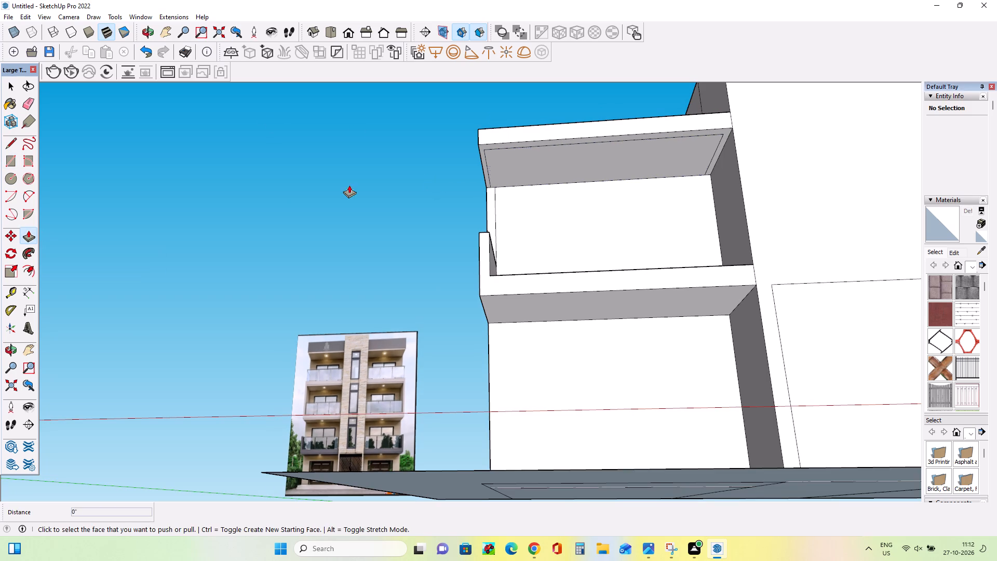
{"action": "left_click", "coordinate": [635, 154]}
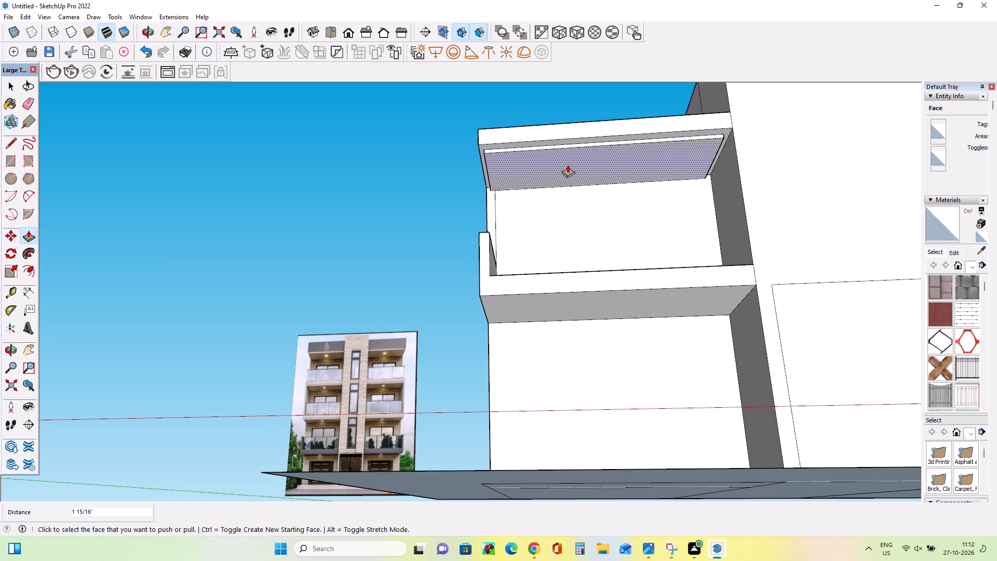
Examine the balcony ceilings and slab undersides in the reference picture and compare them with the left slab in the model.
{"action": "middle_click_drag", "start_coordinate": [567, 184], "coordinate": [577, 211]}
{"action": "scroll", "coordinate": [340, 417], "scroll_direction": "up", "scroll_amount": 13}
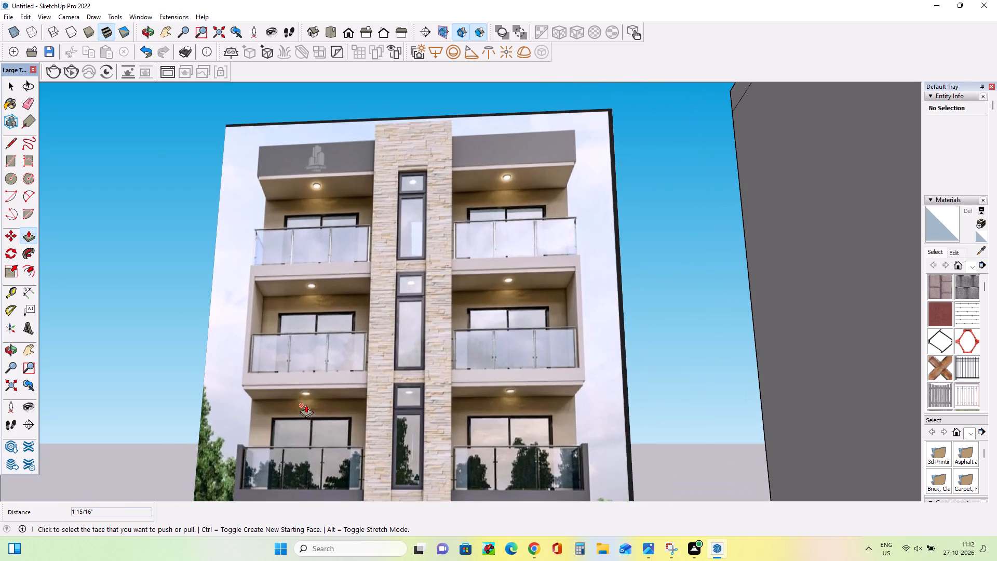
{"action": "scroll", "coordinate": [305, 402], "scroll_direction": "up", "scroll_amount": 1}
{"action": "middle_click_drag", "start_coordinate": [306, 395], "coordinate": [384, 354]}
{"action": "scroll", "coordinate": [291, 341], "scroll_direction": "down", "scroll_amount": 2}
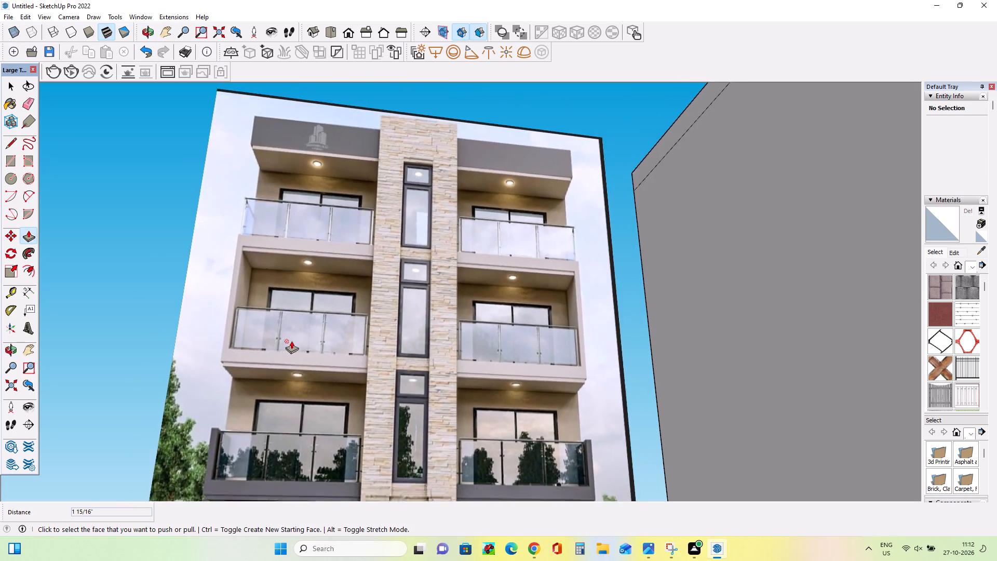
{"action": "scroll", "coordinate": [291, 341], "scroll_direction": "down", "scroll_amount": 20}
{"action": "scroll", "coordinate": [291, 341], "scroll_direction": "down", "scroll_amount": 5}
{"action": "middle_click_drag", "start_coordinate": [565, 345], "coordinate": [567, 378]}
{"action": "scroll", "coordinate": [567, 373], "scroll_direction": "down", "scroll_amount": 1}
{"action": "scroll", "coordinate": [511, 130], "scroll_direction": "up", "scroll_amount": 12}
{"action": "scroll", "coordinate": [371, 232], "scroll_direction": "down", "scroll_amount": 5}
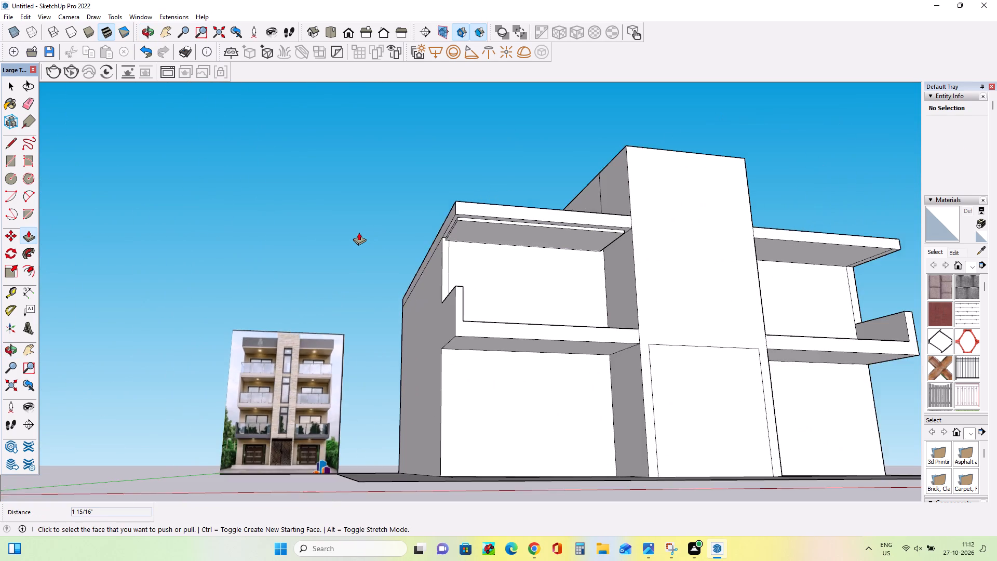
Draw a matching inset rectangle about 9' 5" by 2' 9" on the underside of the right overhanging slab.
{"action": "scroll", "coordinate": [359, 232], "scroll_direction": "down", "scroll_amount": 2}
{"action": "middle_click_drag", "start_coordinate": [734, 343], "coordinate": [669, 311]}
{"action": "scroll", "coordinate": [643, 307], "scroll_direction": "down", "scroll_amount": 12}
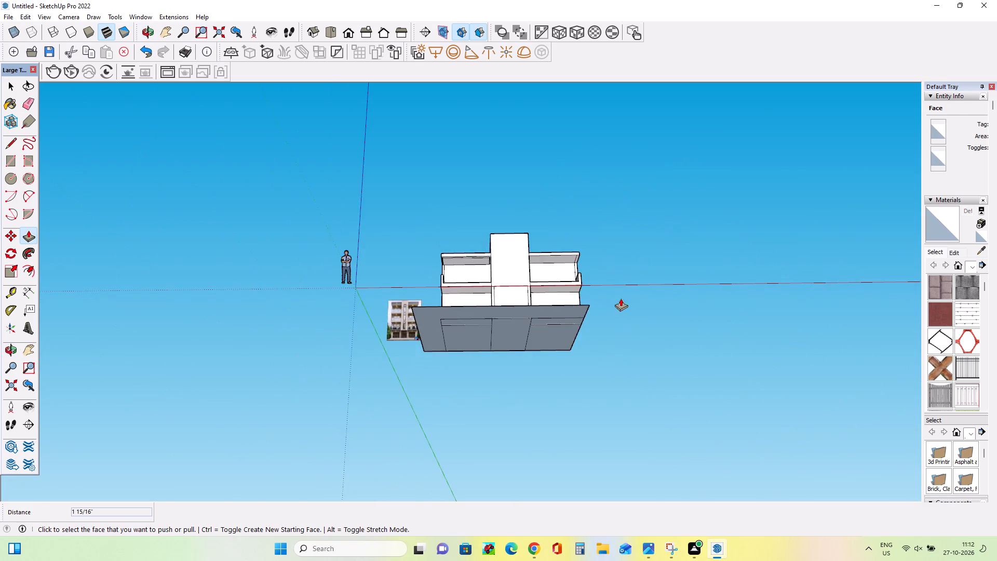
{"action": "middle_click_drag", "start_coordinate": [624, 302], "coordinate": [627, 351]}
{"action": "scroll", "coordinate": [560, 268], "scroll_direction": "up", "scroll_amount": 2}
{"action": "scroll", "coordinate": [560, 268], "scroll_direction": "down", "scroll_amount": 1}
{"action": "scroll", "coordinate": [560, 268], "scroll_direction": "up", "scroll_amount": 12}
{"action": "middle_click_drag", "start_coordinate": [562, 270], "coordinate": [567, 251]}
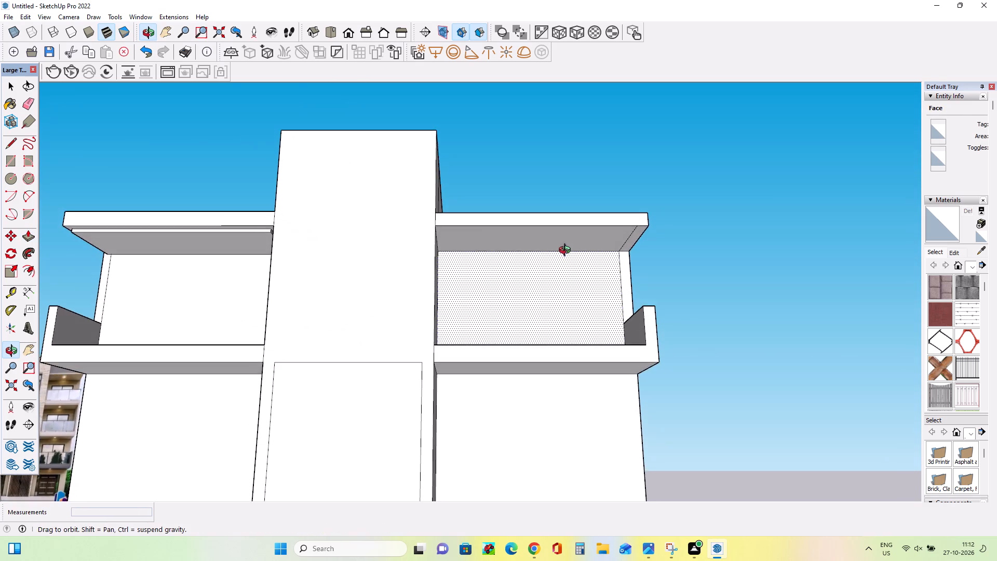
{"action": "middle_click_drag", "start_coordinate": [567, 251], "coordinate": [568, 246]}
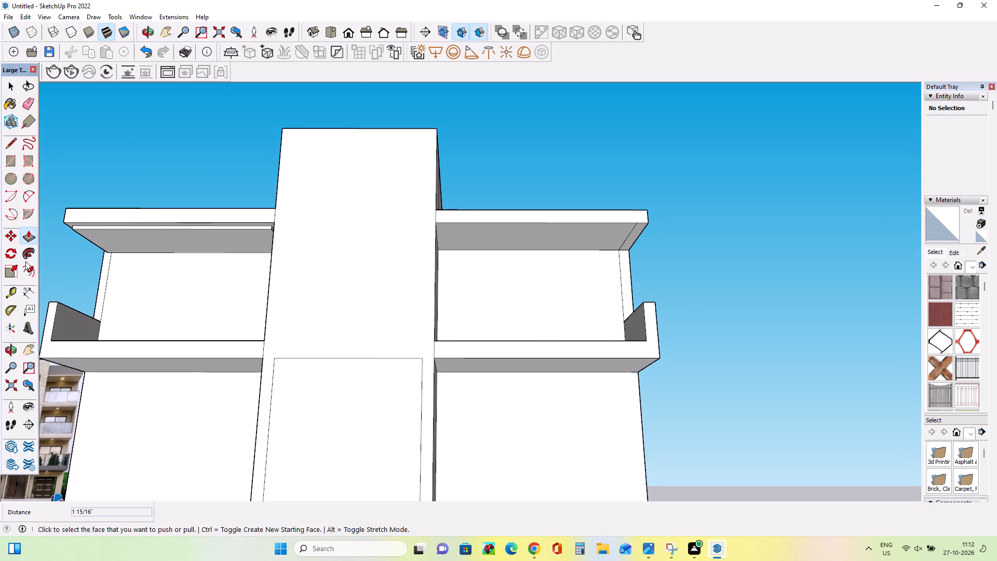
{"action": "left_click", "coordinate": [6, 158]}
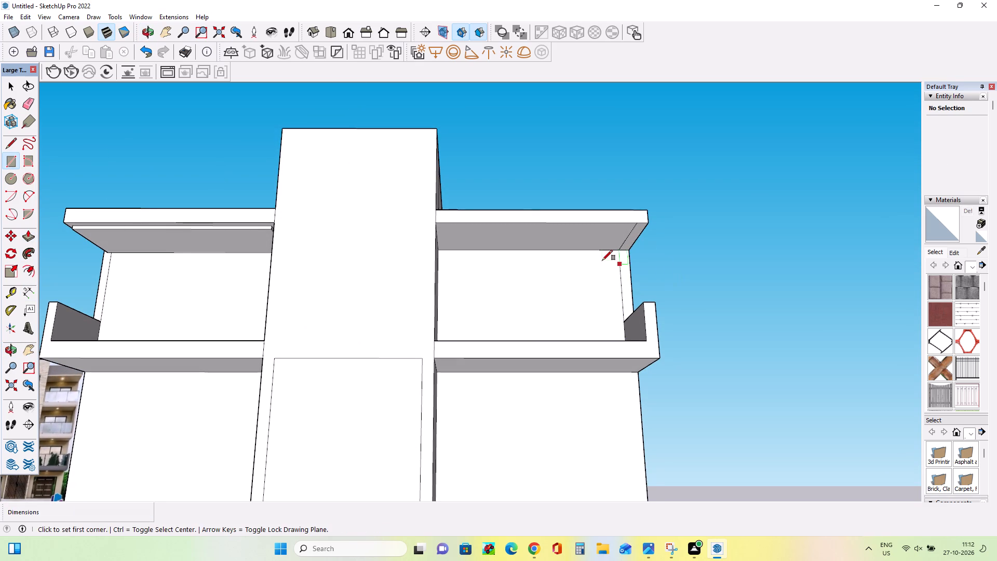
{"action": "scroll", "coordinate": [602, 260], "scroll_direction": "up", "scroll_amount": 3}
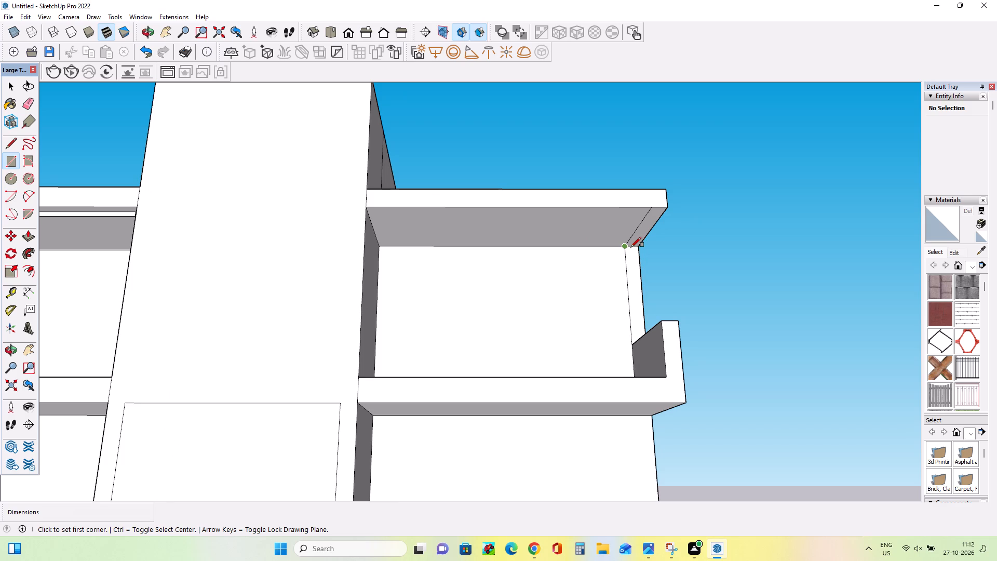
{"action": "scroll", "coordinate": [632, 246], "scroll_direction": "up", "scroll_amount": 2}
{"action": "left_click", "coordinate": [632, 245]}
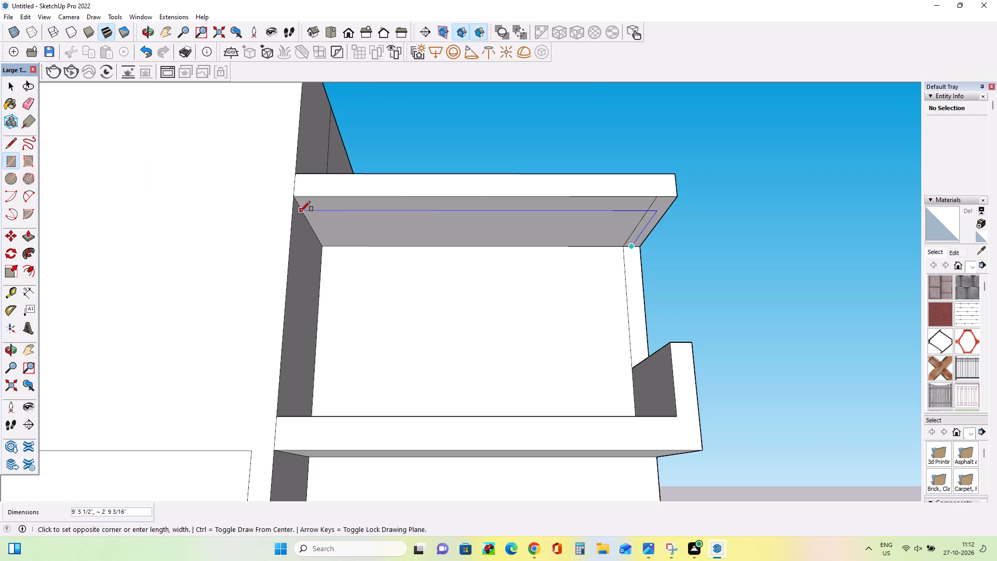
{"action": "left_click", "coordinate": [305, 206]}
Push/Pull the rectangle under the right slab down as a thin ceiling panel.
{"action": "middle_click_drag", "start_coordinate": [473, 237], "coordinate": [482, 195]}
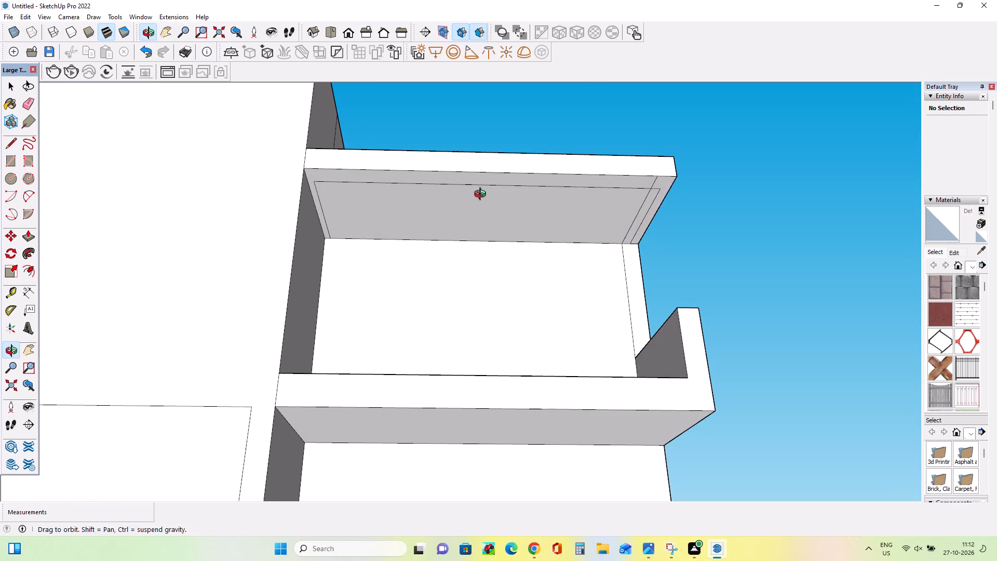
{"action": "middle_click_drag", "start_coordinate": [482, 195], "coordinate": [483, 191]}
{"action": "left_click", "coordinate": [26, 233]}
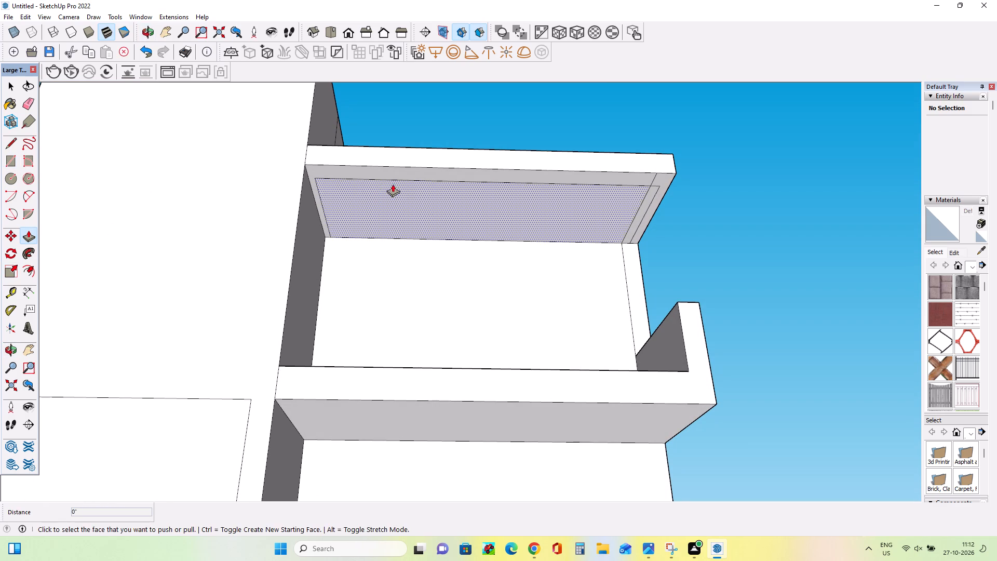
{"action": "left_click_drag", "start_coordinate": [399, 182], "coordinate": [400, 189]}
Push/Pull the front edge of the right ceiling panel forward 2 15/16".
{"action": "middle_click_drag", "start_coordinate": [525, 196], "coordinate": [540, 240]}
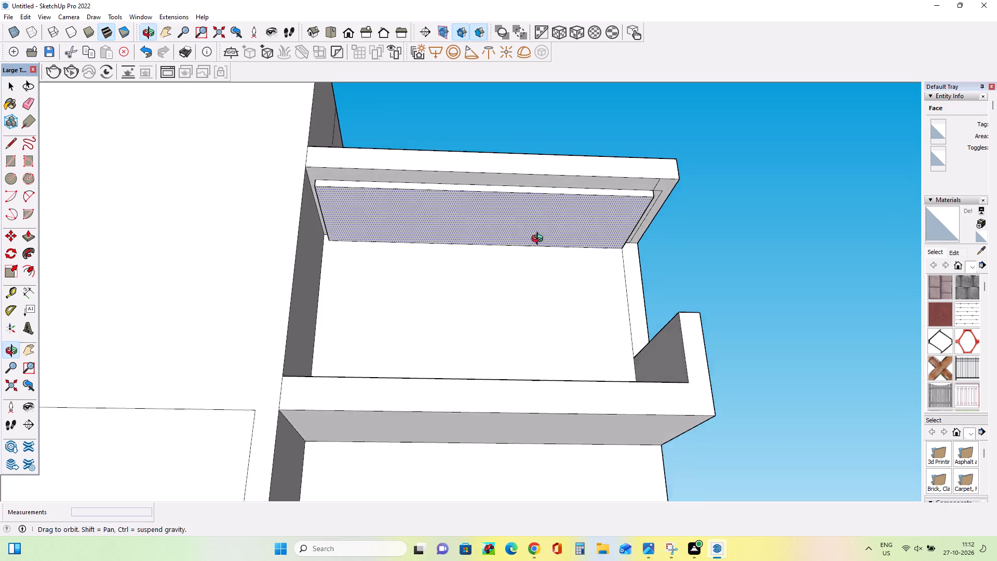
{"action": "middle_click_drag", "start_coordinate": [540, 240], "coordinate": [555, 282]}
{"action": "scroll", "coordinate": [579, 201], "scroll_direction": "up", "scroll_amount": 3}
{"action": "left_click_drag", "start_coordinate": [579, 213], "coordinate": [582, 207]}
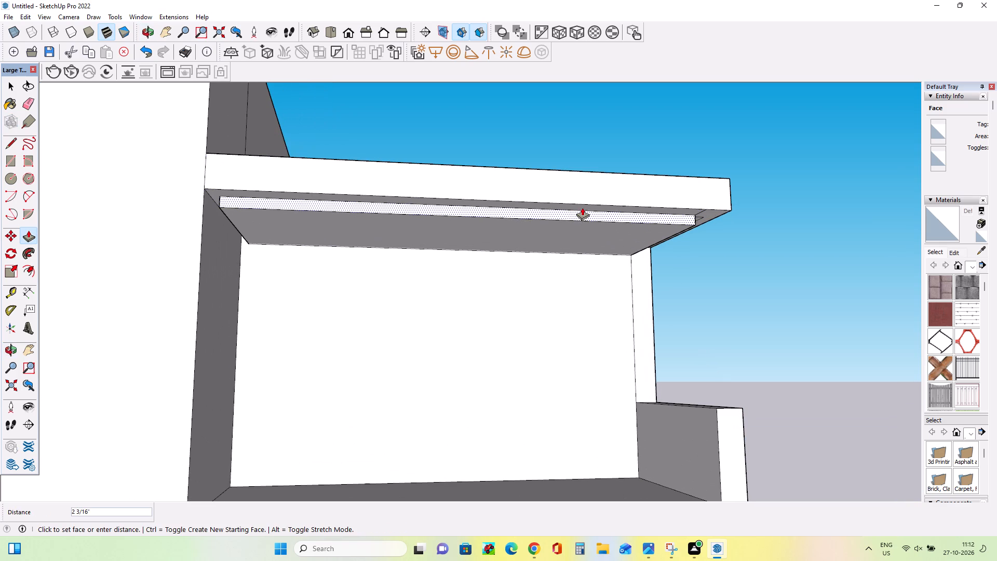
{"action": "left_click_drag", "start_coordinate": [582, 207], "coordinate": [581, 208]}
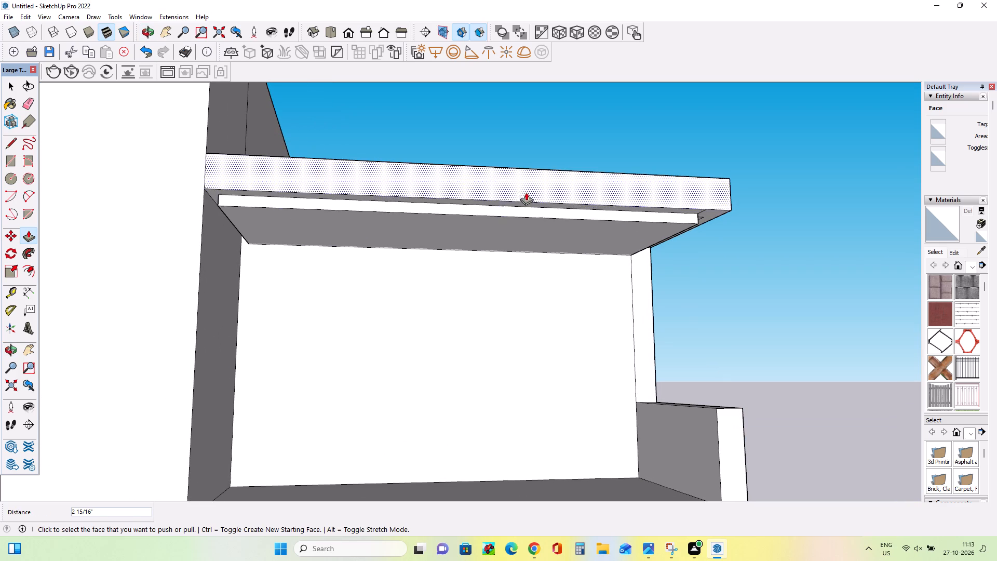
Erase the stray lines beside the ceiling panel under the right slab and the vertical line near the back wall's outer edge.
{"action": "scroll", "coordinate": [519, 188], "scroll_direction": "down", "scroll_amount": 7}
{"action": "middle_click_drag", "start_coordinate": [735, 302], "coordinate": [630, 225]}
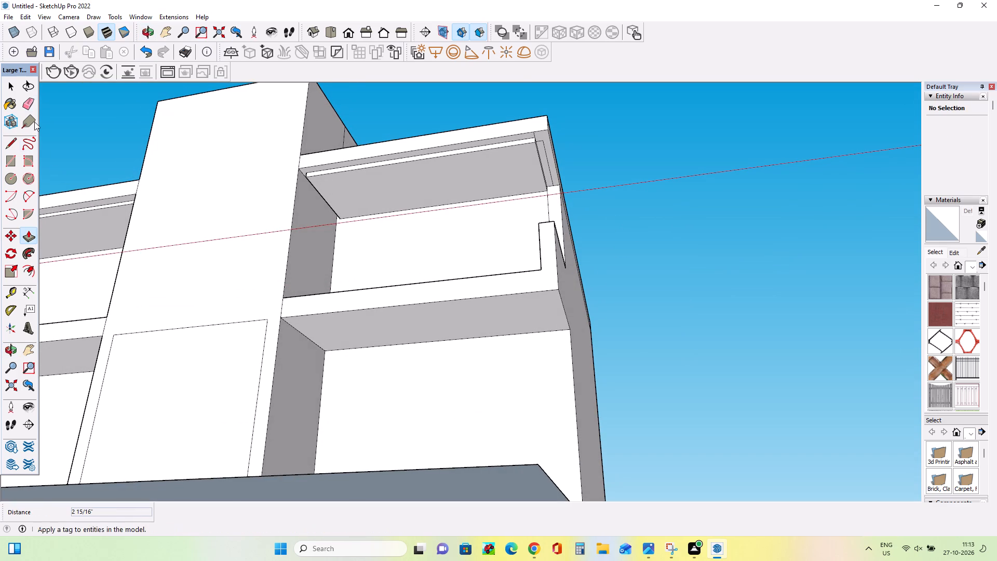
{"action": "left_click", "coordinate": [34, 102]}
{"action": "scroll", "coordinate": [494, 161], "scroll_direction": "up", "scroll_amount": 5}
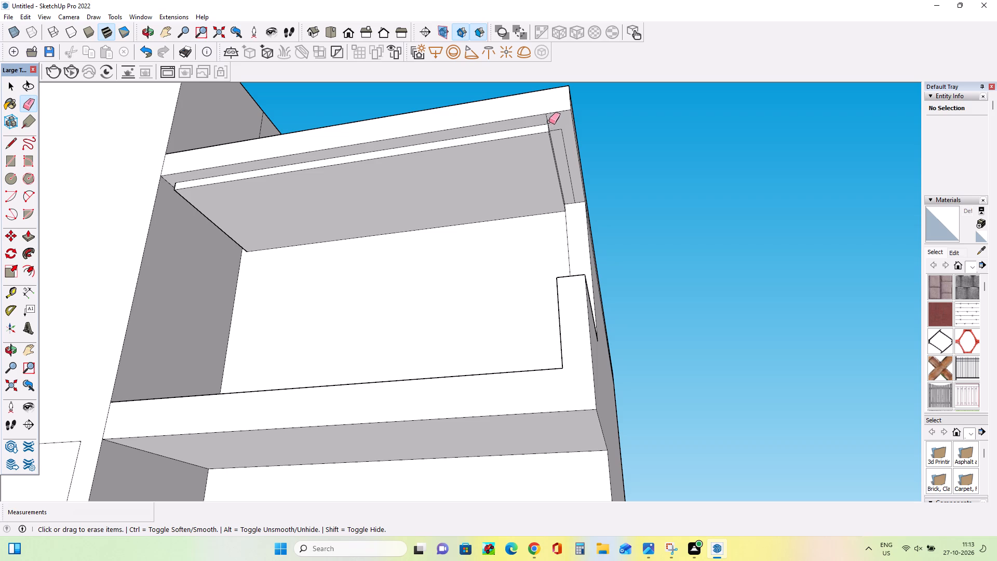
{"action": "left_click_drag", "start_coordinate": [549, 122], "coordinate": [556, 128]}
{"action": "left_click", "coordinate": [556, 133]}
{"action": "left_click", "coordinate": [558, 129]}
{"action": "left_click", "coordinate": [562, 130]}
{"action": "left_click_drag", "start_coordinate": [565, 260], "coordinate": [577, 260]}
Push/Pull the underside of the right ceiling panel up 1 1/8" to make the panel thinner.
{"action": "middle_click_drag", "start_coordinate": [580, 240], "coordinate": [636, 305]}
{"action": "scroll", "coordinate": [636, 305], "scroll_direction": "down", "scroll_amount": 2}
{"action": "scroll", "coordinate": [563, 277], "scroll_direction": "down", "scroll_amount": 2}
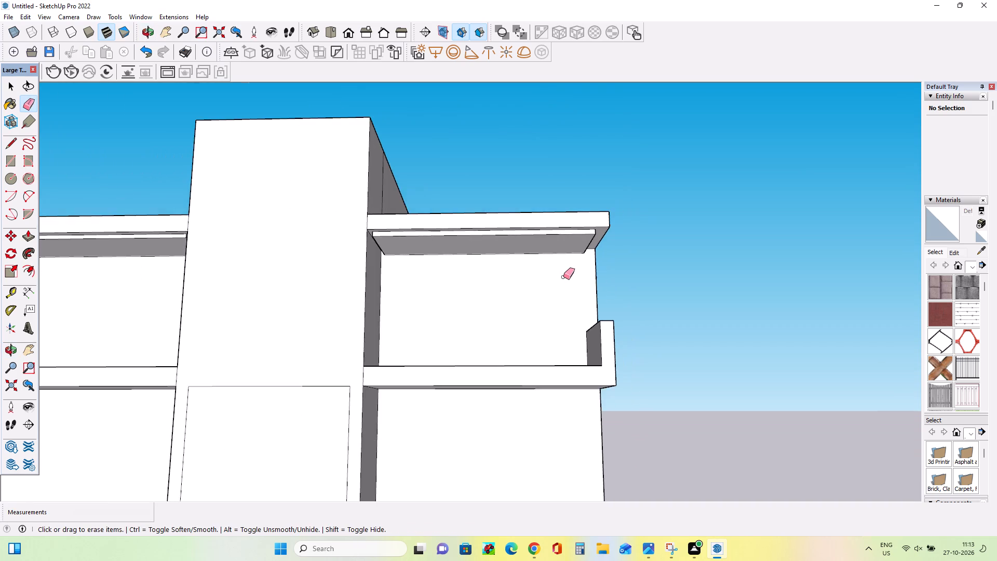
{"action": "scroll", "coordinate": [563, 277], "scroll_direction": "down", "scroll_amount": 8}
{"action": "middle_click_drag", "start_coordinate": [533, 279], "coordinate": [556, 257]}
{"action": "scroll", "coordinate": [518, 255], "scroll_direction": "up", "scroll_amount": 3}
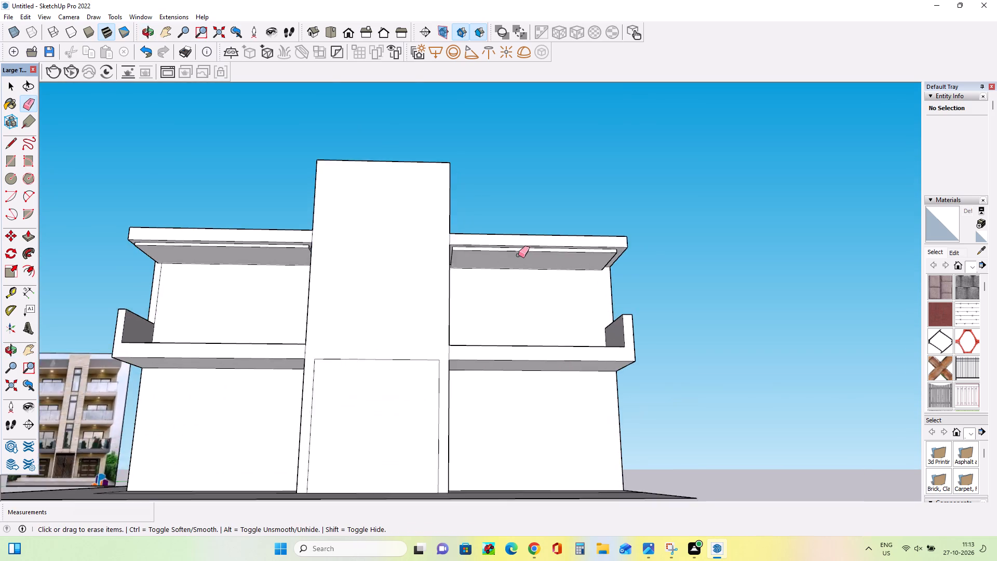
{"action": "scroll", "coordinate": [518, 255], "scroll_direction": "up", "scroll_amount": 3}
{"action": "left_click", "coordinate": [28, 230]}
{"action": "scroll", "coordinate": [447, 233], "scroll_direction": "up", "scroll_amount": 4}
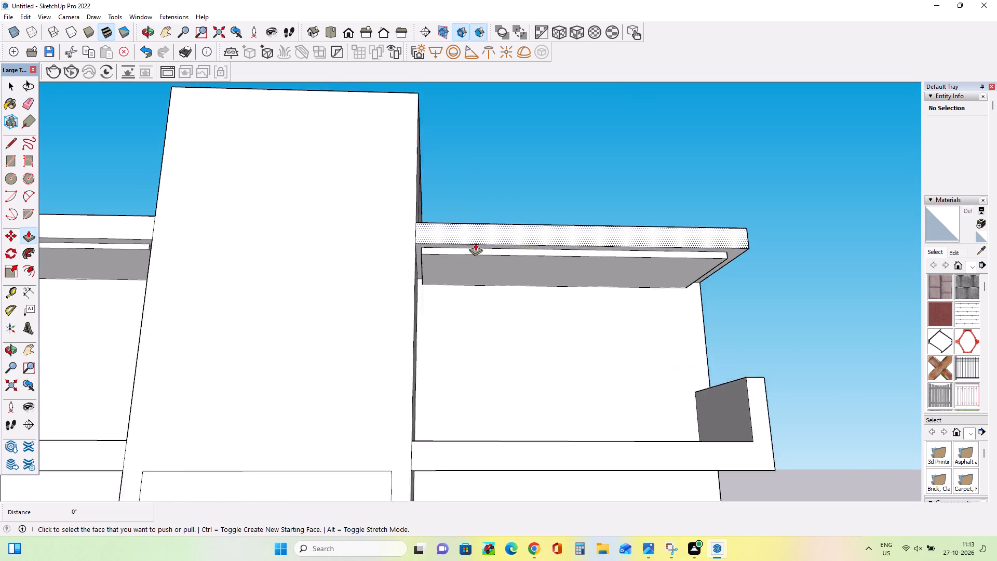
{"action": "left_click", "coordinate": [478, 256]}
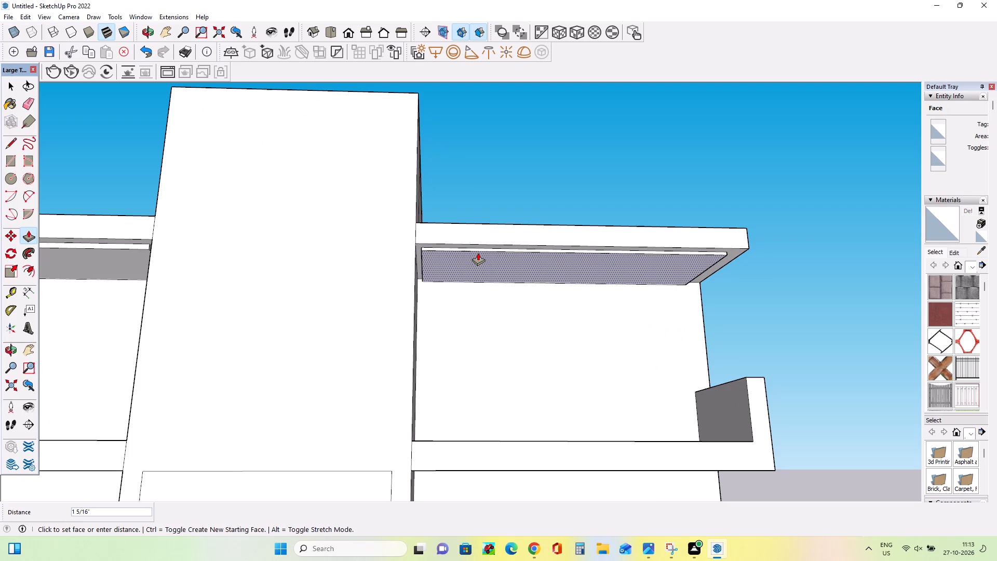
Examine both ceiling panels and the balconies from the front for symmetry.
{"action": "scroll", "coordinate": [488, 203], "scroll_direction": "down", "scroll_amount": 10}
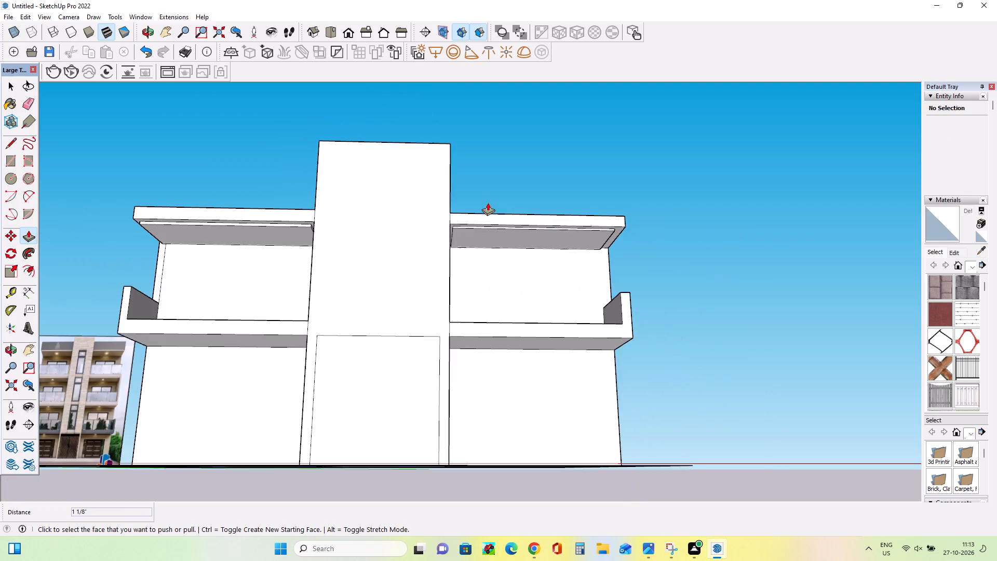
{"action": "scroll", "coordinate": [488, 203], "scroll_direction": "down", "scroll_amount": 2}
{"action": "middle_click_drag", "start_coordinate": [580, 264], "coordinate": [580, 354]}
{"action": "scroll", "coordinate": [172, 267], "scroll_direction": "up", "scroll_amount": 3}
{"action": "middle_click_drag", "start_coordinate": [251, 263], "coordinate": [297, 255]}
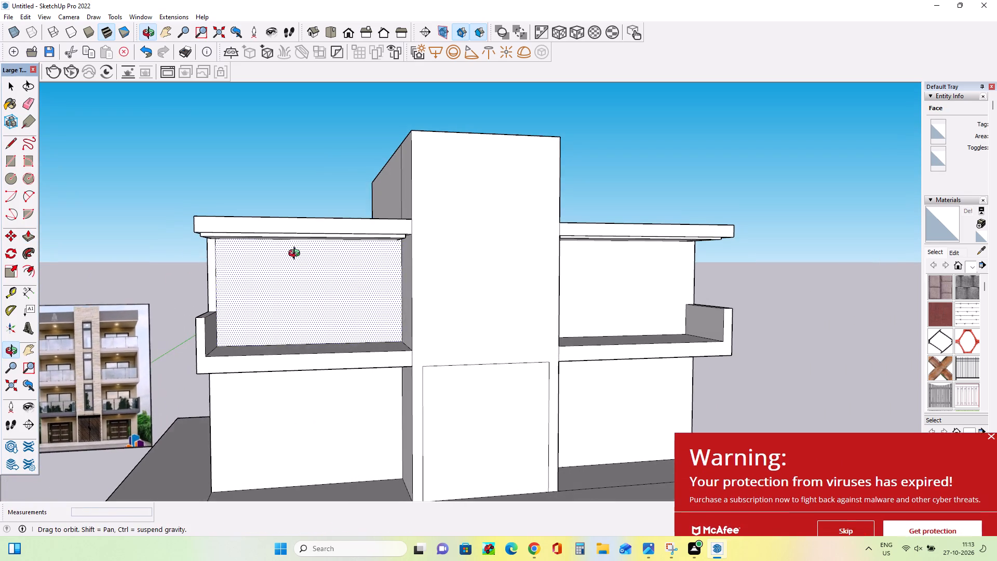
{"action": "middle_click_drag", "start_coordinate": [297, 255], "coordinate": [300, 255]}
Dismiss the antivirus subscription pop-up.
{"action": "left_click", "coordinate": [836, 522]}
Draw a rectangle on top of each side roof slab, from the central tower's vertical edge line to the slab's outer back corner.
{"action": "scroll", "coordinate": [590, 330], "scroll_direction": "down", "scroll_amount": 2}
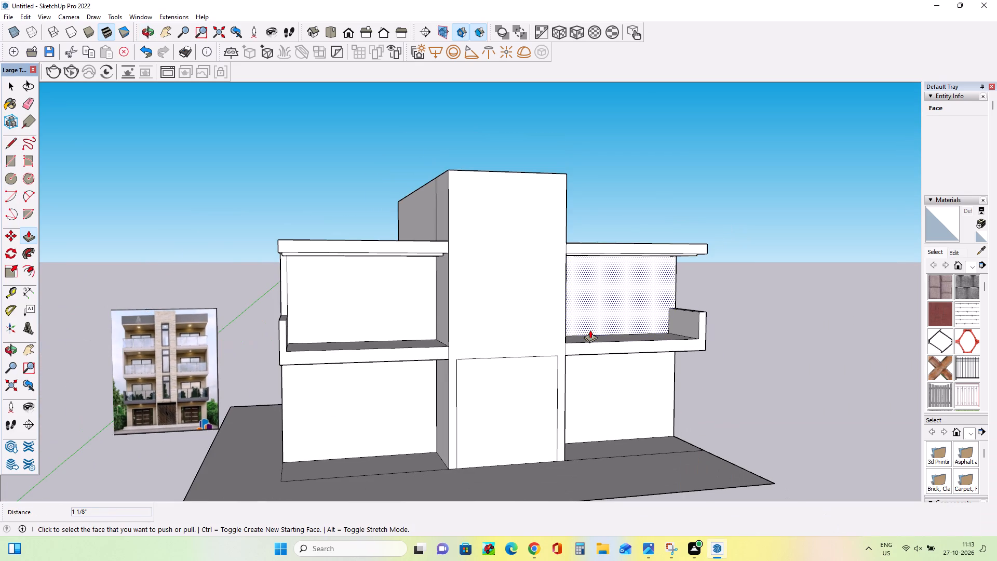
{"action": "middle_click", "coordinate": [590, 330]}
{"action": "scroll", "coordinate": [384, 284], "scroll_direction": "up", "scroll_amount": 3}
{"action": "middle_click_drag", "start_coordinate": [413, 286], "coordinate": [423, 313]}
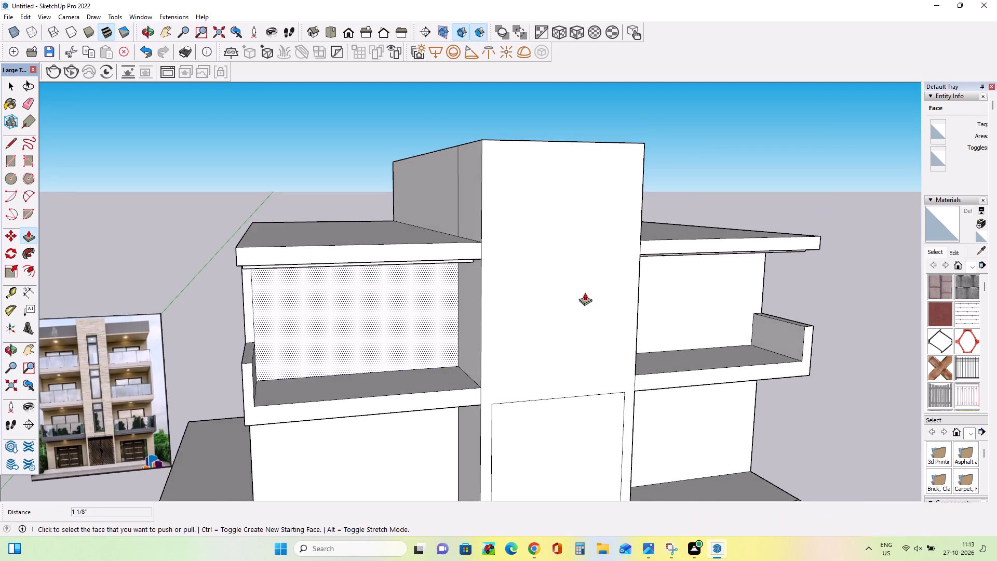
{"action": "scroll", "coordinate": [585, 292], "scroll_direction": "down", "scroll_amount": 5}
{"action": "middle_click_drag", "start_coordinate": [628, 303], "coordinate": [613, 388]}
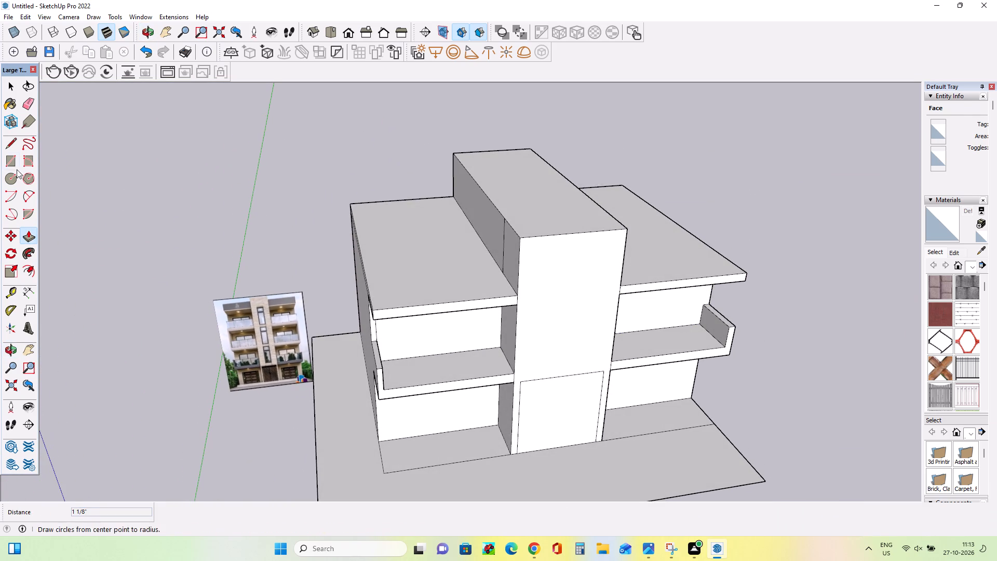
{"action": "left_click", "coordinate": [5, 159]}
{"action": "middle_click_drag", "start_coordinate": [469, 273], "coordinate": [477, 297]}
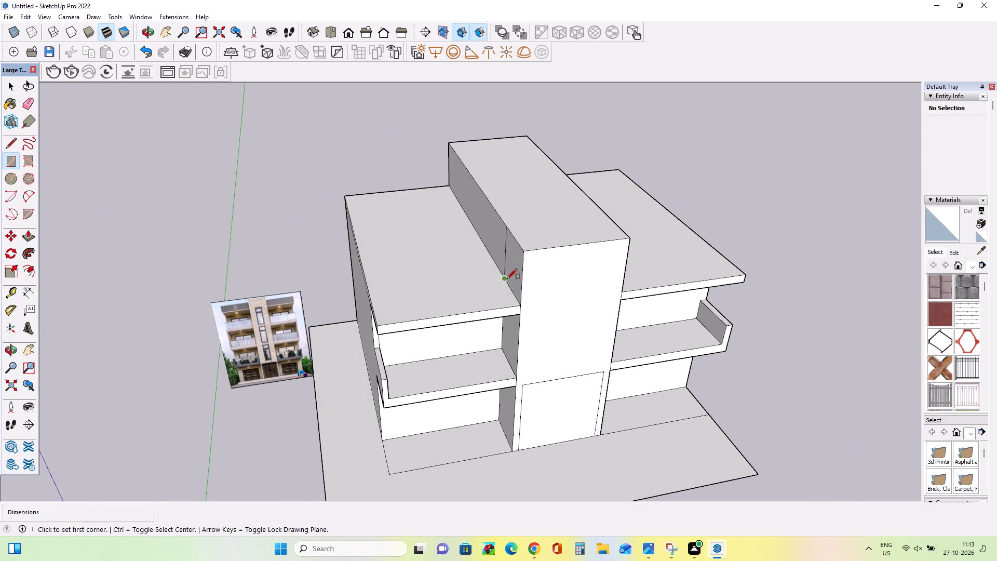
{"action": "left_click", "coordinate": [502, 276]}
{"action": "left_click", "coordinate": [349, 193]}
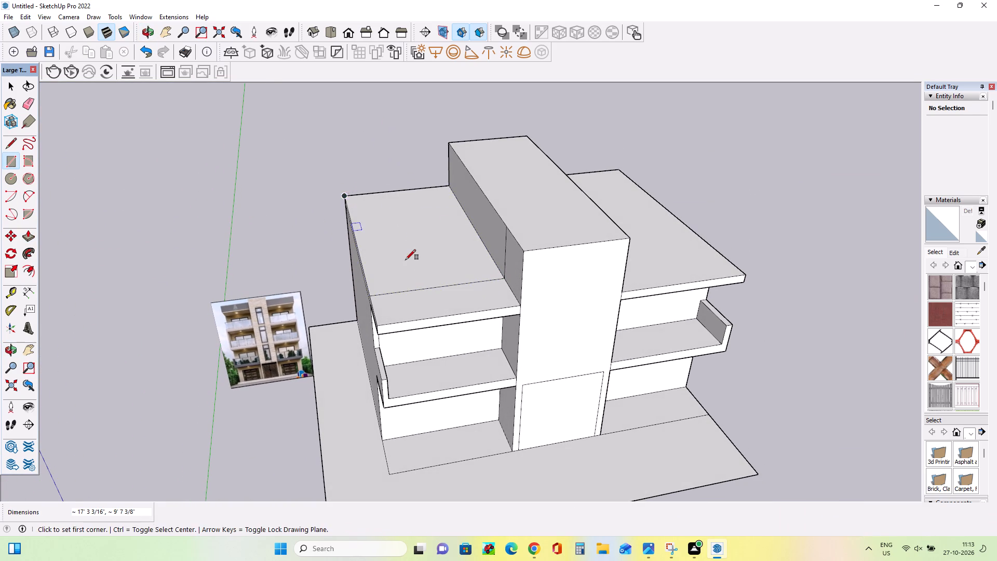
{"action": "middle_click_drag", "start_coordinate": [406, 260], "coordinate": [141, 224]}
{"action": "left_click", "coordinate": [522, 302]}
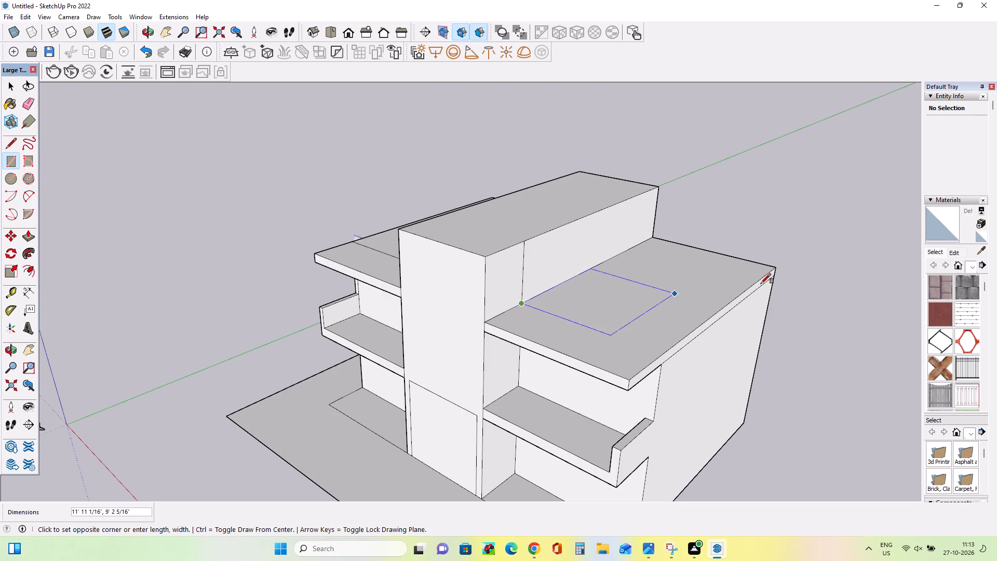
{"action": "left_click", "coordinate": [770, 268]}
Push/Pull the central tower's top face up about 7' 1/8".
{"action": "middle_click_drag", "start_coordinate": [474, 325], "coordinate": [666, 365]}
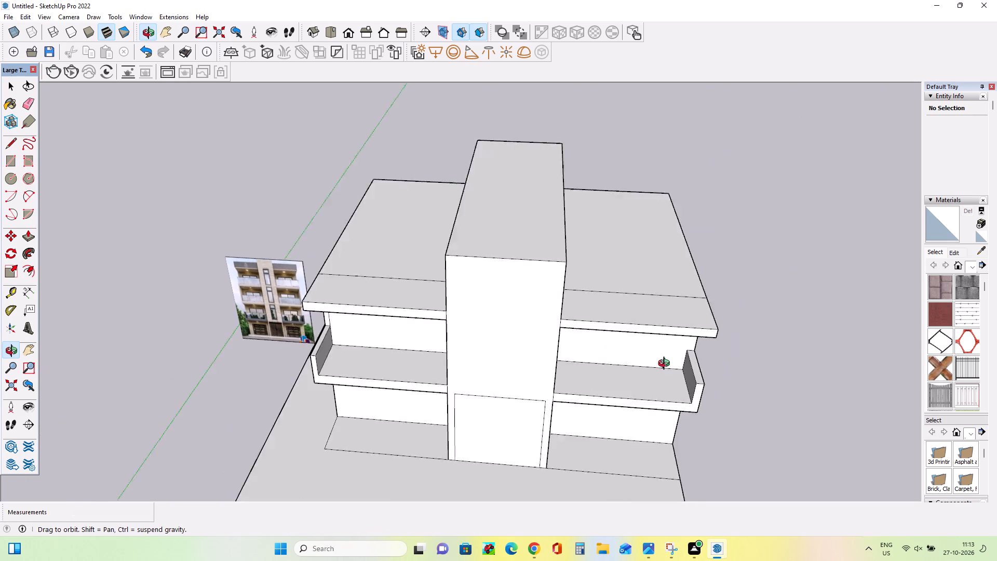
{"action": "middle_click_drag", "start_coordinate": [666, 365], "coordinate": [670, 363]}
{"action": "left_click", "coordinate": [29, 236]}
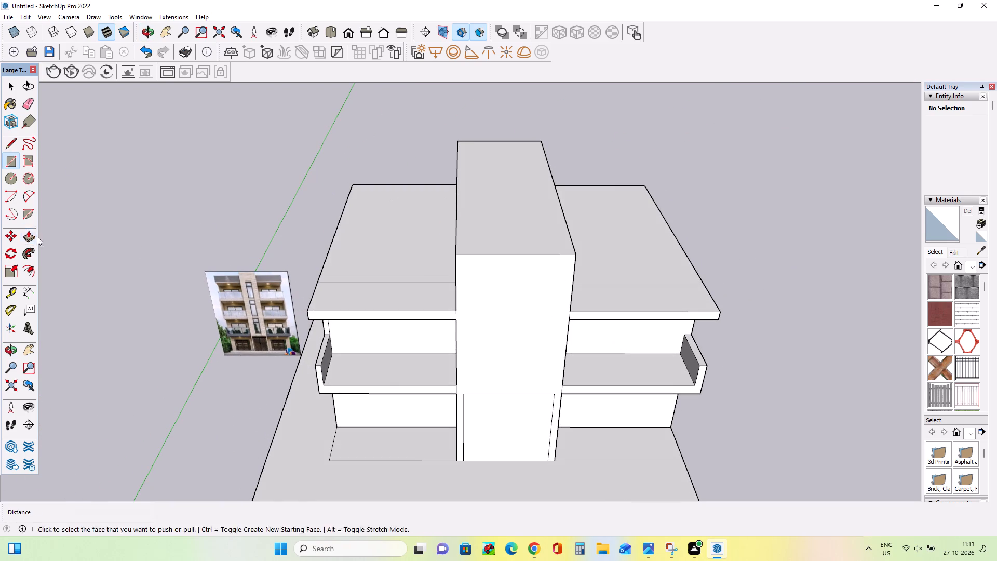
{"action": "left_click_drag", "start_coordinate": [479, 239], "coordinate": [486, 132]}
Push/Pull the rear rectangles on the left and right roof slabs up about 4' 7 3/16" to form an equal upper storey.
{"action": "middle_click_drag", "start_coordinate": [372, 271], "coordinate": [451, 274]}
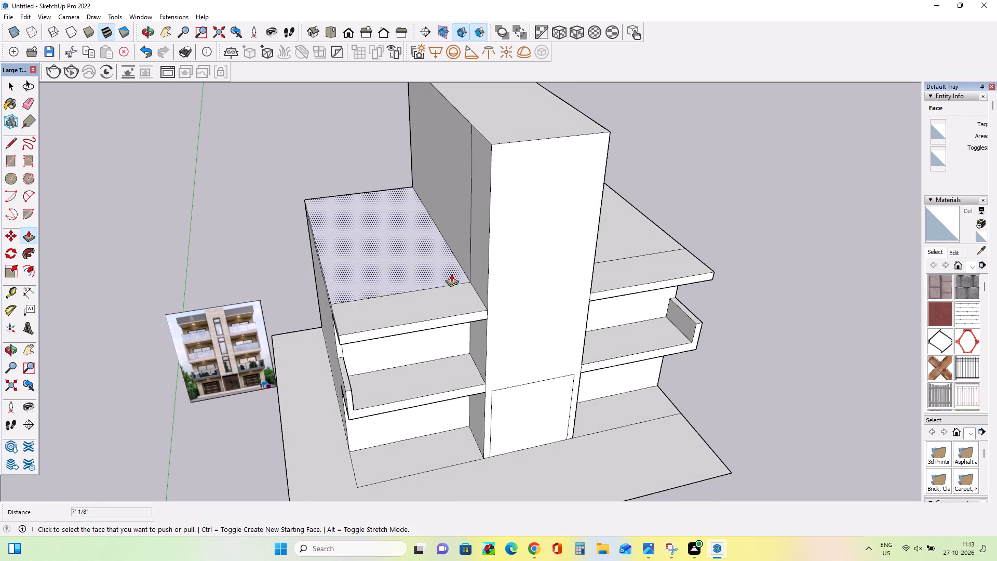
{"action": "left_click_drag", "start_coordinate": [451, 274], "coordinate": [481, 216]}
{"action": "middle_click_drag", "start_coordinate": [471, 250], "coordinate": [439, 168]}
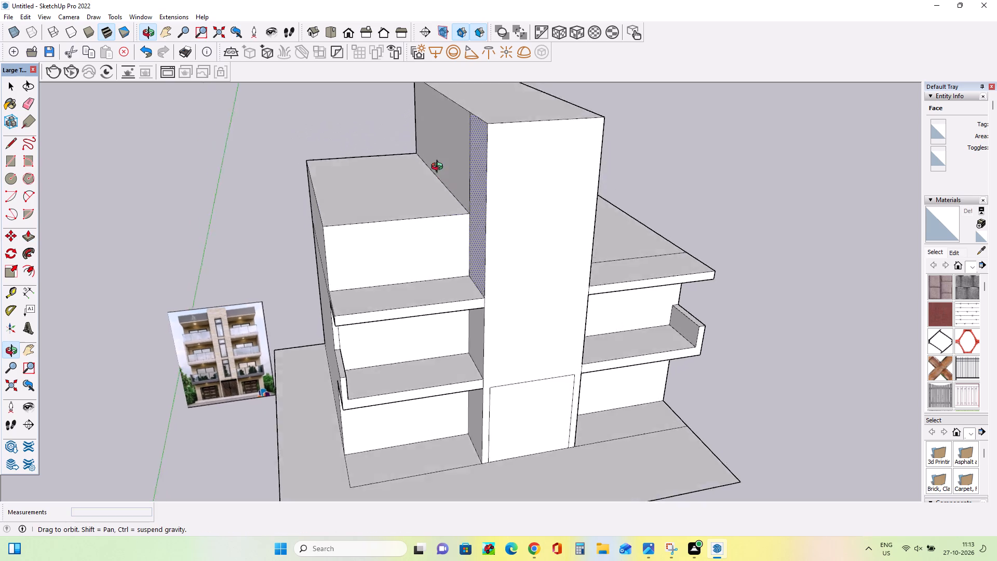
{"action": "middle_click_drag", "start_coordinate": [439, 168], "coordinate": [326, 172]}
{"action": "left_click_drag", "start_coordinate": [610, 253], "coordinate": [403, 181]}
Compare the new upper storey and balconies with the reference picture of the building.
{"action": "middle_click_drag", "start_coordinate": [401, 236], "coordinate": [483, 220]}
{"action": "middle_click_drag", "start_coordinate": [409, 216], "coordinate": [421, 203]}
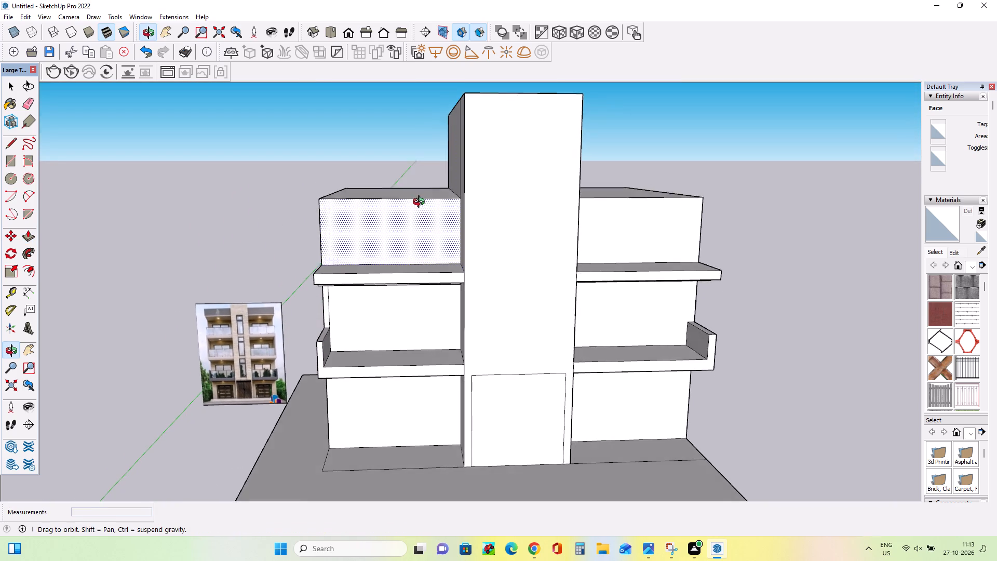
{"action": "middle_click_drag", "start_coordinate": [421, 203], "coordinate": [425, 205]}
{"action": "scroll", "coordinate": [403, 209], "scroll_direction": "up", "scroll_amount": 3}
{"action": "middle_click_drag", "start_coordinate": [403, 209], "coordinate": [405, 226]}
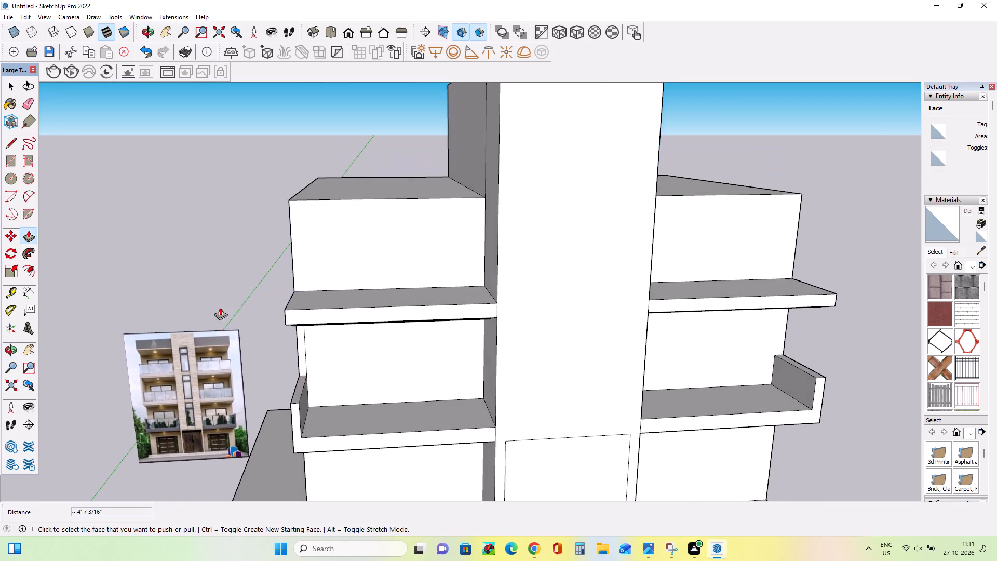
{"action": "scroll", "coordinate": [140, 357], "scroll_direction": "up", "scroll_amount": 8}
{"action": "scroll", "coordinate": [146, 360], "scroll_direction": "down", "scroll_amount": 11}
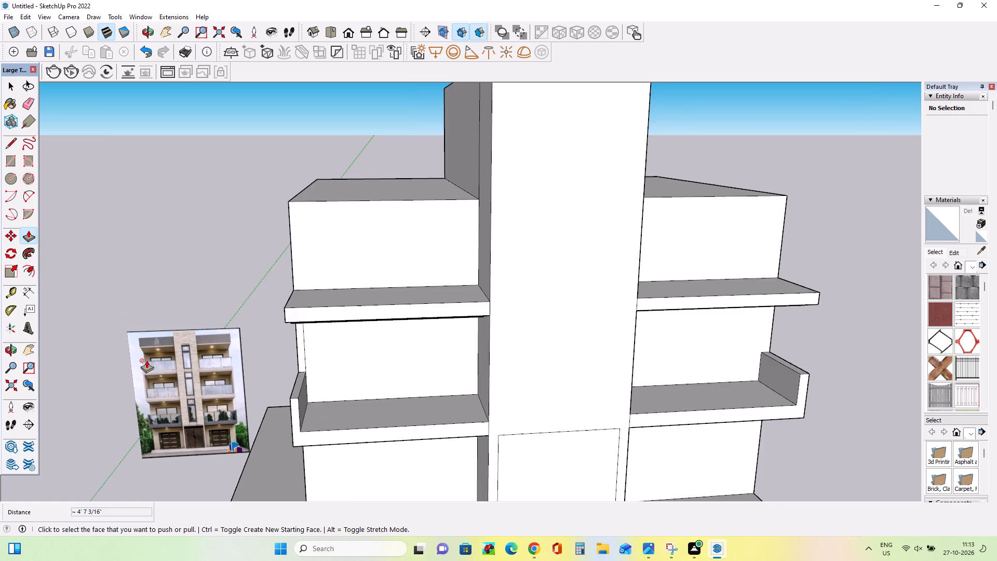
{"action": "middle_click_drag", "start_coordinate": [339, 346], "coordinate": [352, 350]}
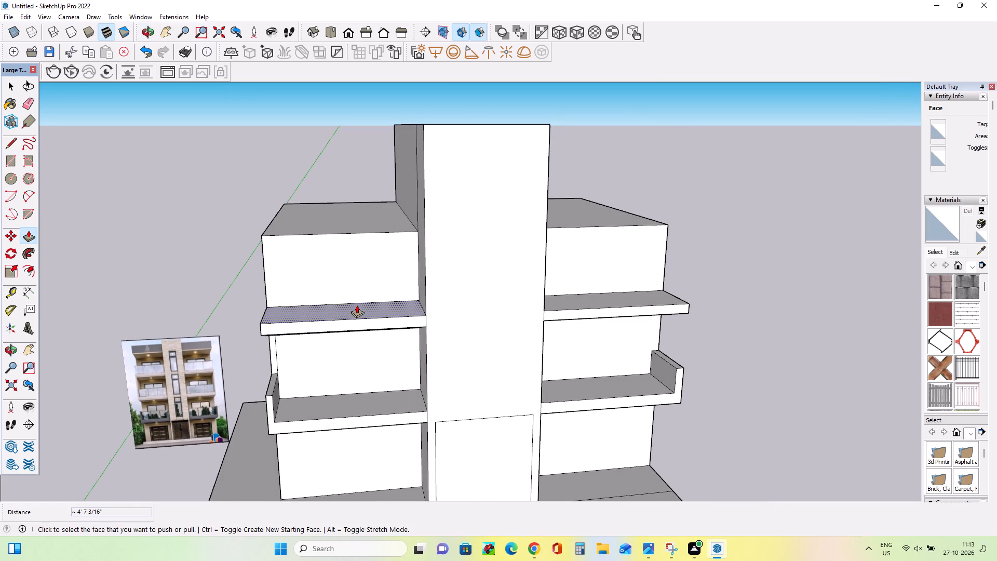
{"action": "middle_click_drag", "start_coordinate": [271, 344], "coordinate": [278, 350]}
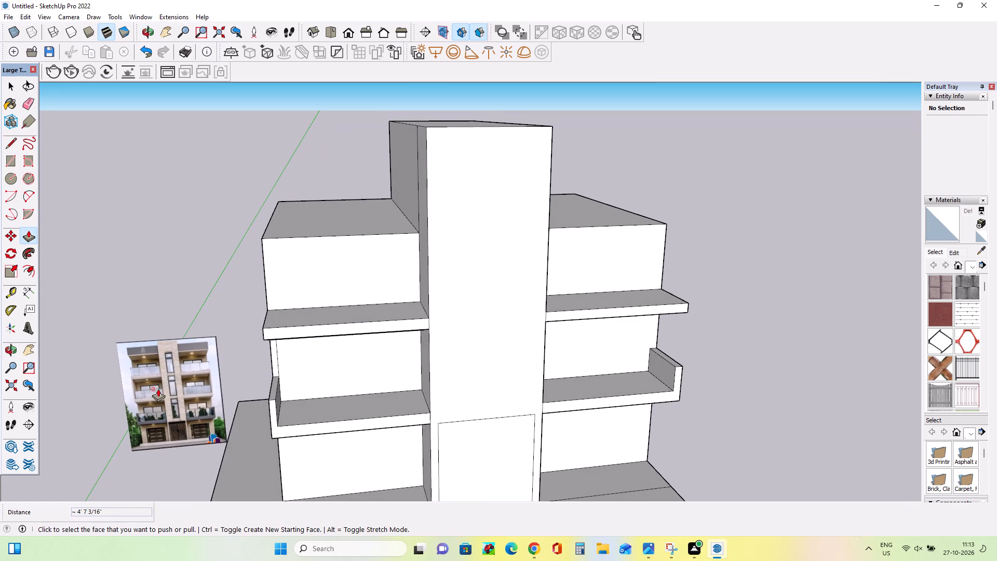
{"action": "middle_click_drag", "start_coordinate": [368, 282], "coordinate": [421, 288]}
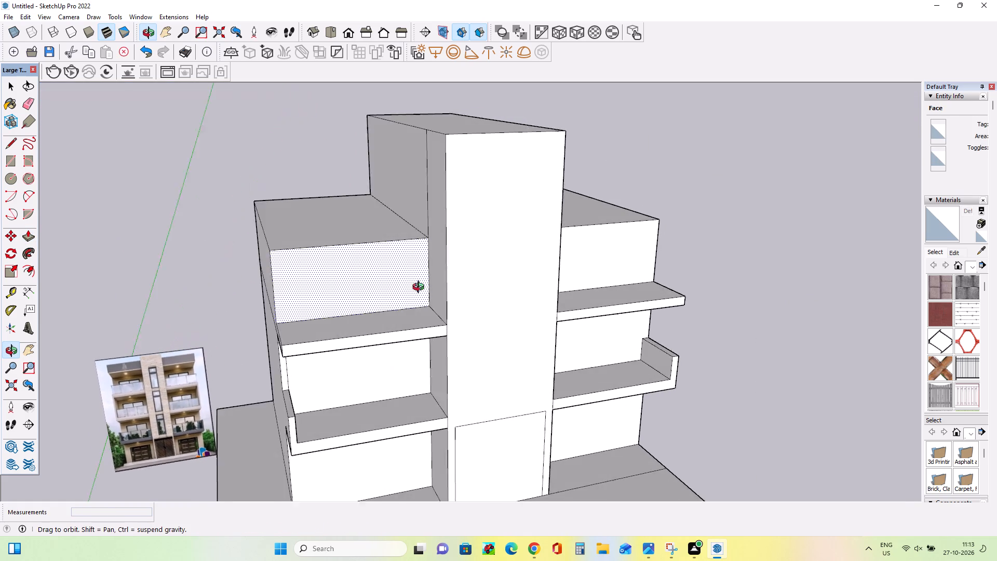
{"action": "middle_click_drag", "start_coordinate": [421, 288], "coordinate": [449, 283]}
{"action": "scroll", "coordinate": [107, 447], "scroll_direction": "up", "scroll_amount": 7}
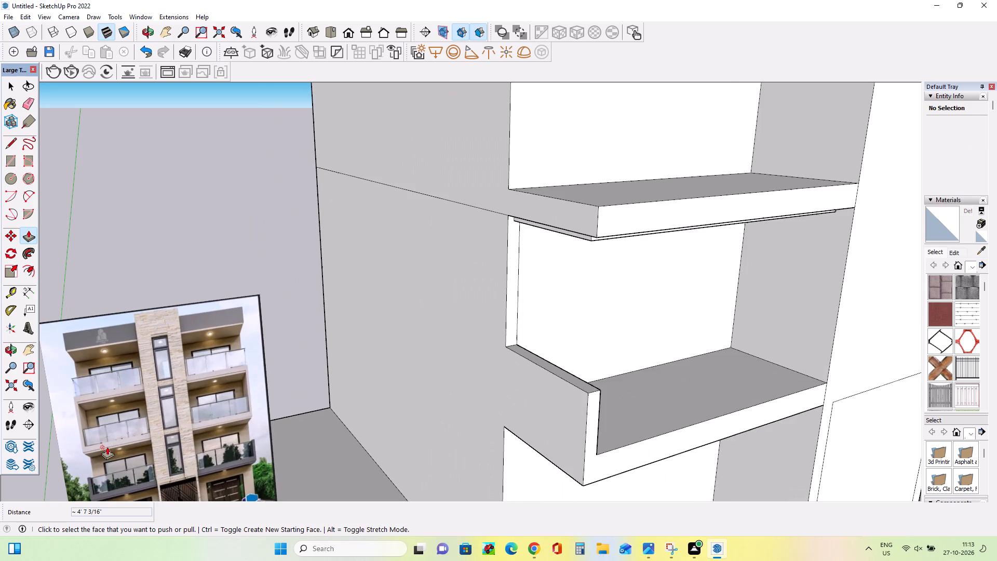
{"action": "scroll", "coordinate": [107, 447], "scroll_direction": "up", "scroll_amount": 2}
{"action": "scroll", "coordinate": [204, 406], "scroll_direction": "down", "scroll_amount": 7}
{"action": "middle_click_drag", "start_coordinate": [486, 356], "coordinate": [457, 389]}
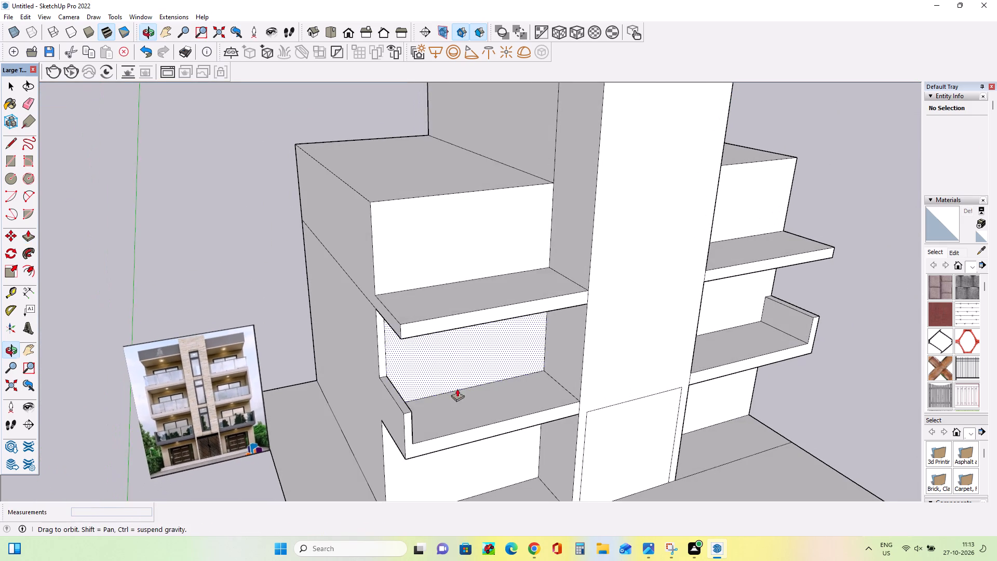
{"action": "middle_click_drag", "start_coordinate": [457, 389], "coordinate": [460, 389]}
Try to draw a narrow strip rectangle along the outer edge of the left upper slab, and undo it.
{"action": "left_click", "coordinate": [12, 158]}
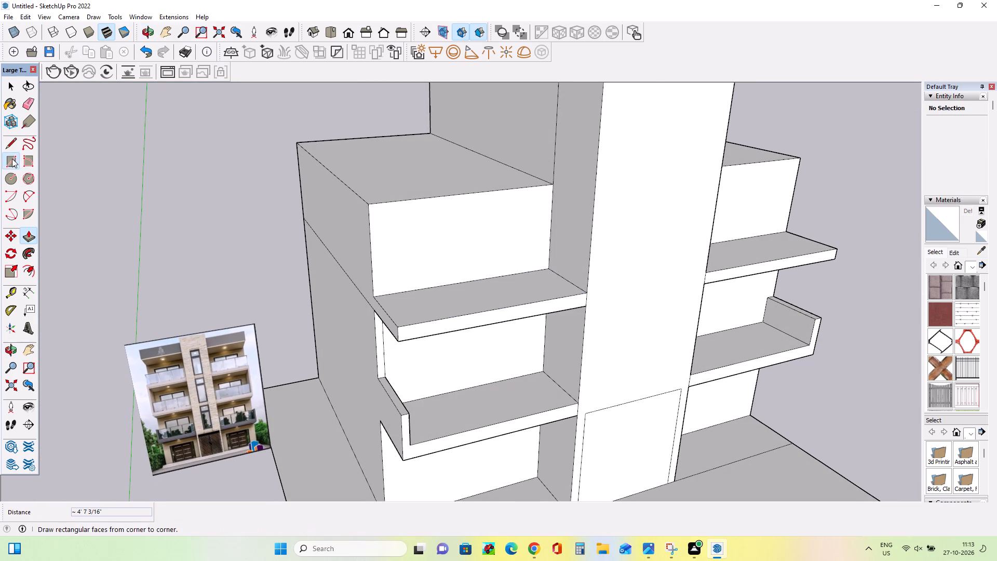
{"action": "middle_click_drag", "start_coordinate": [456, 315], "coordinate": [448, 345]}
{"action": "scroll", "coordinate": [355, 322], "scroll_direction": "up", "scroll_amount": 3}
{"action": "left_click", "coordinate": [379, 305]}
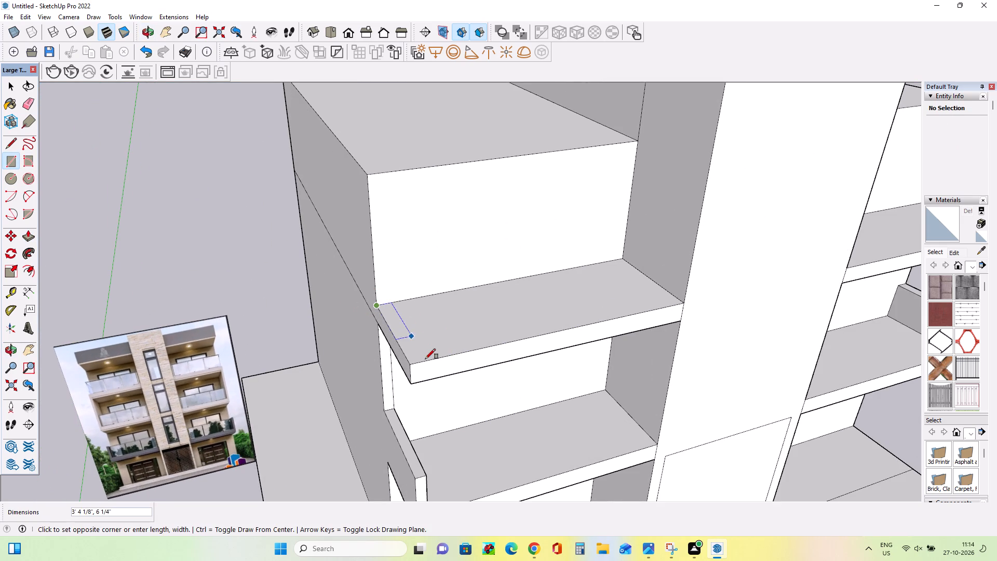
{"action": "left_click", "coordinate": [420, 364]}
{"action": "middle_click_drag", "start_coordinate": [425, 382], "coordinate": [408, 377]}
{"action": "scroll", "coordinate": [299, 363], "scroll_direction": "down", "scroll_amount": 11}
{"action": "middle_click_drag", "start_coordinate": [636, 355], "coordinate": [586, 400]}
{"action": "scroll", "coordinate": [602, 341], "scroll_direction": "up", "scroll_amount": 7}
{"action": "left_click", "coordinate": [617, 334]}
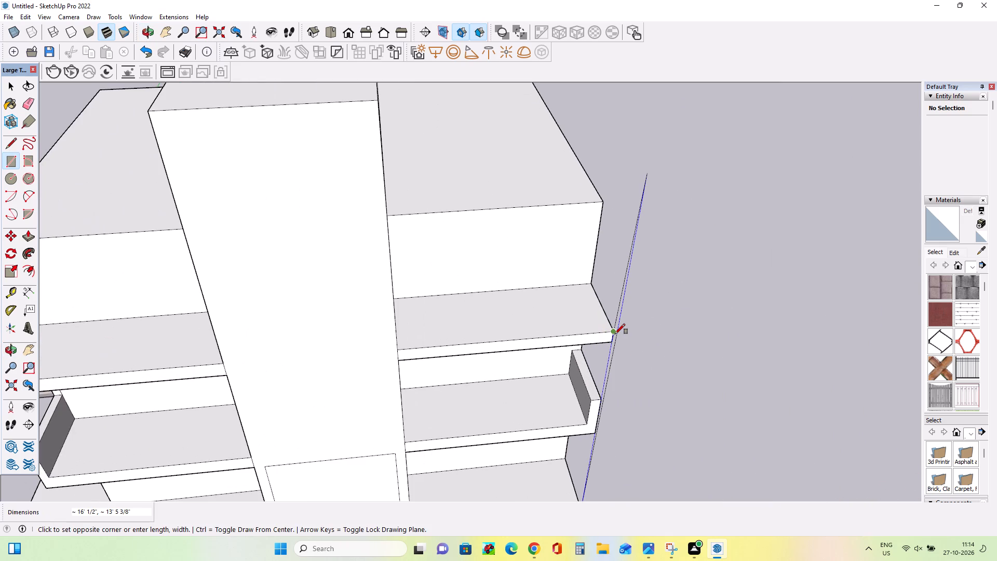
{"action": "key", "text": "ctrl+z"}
Draw a narrow strip rectangle along the outer edge of the right upper slab and another on the left one, each about 3' 8" long.
{"action": "left_click", "coordinate": [615, 335]}
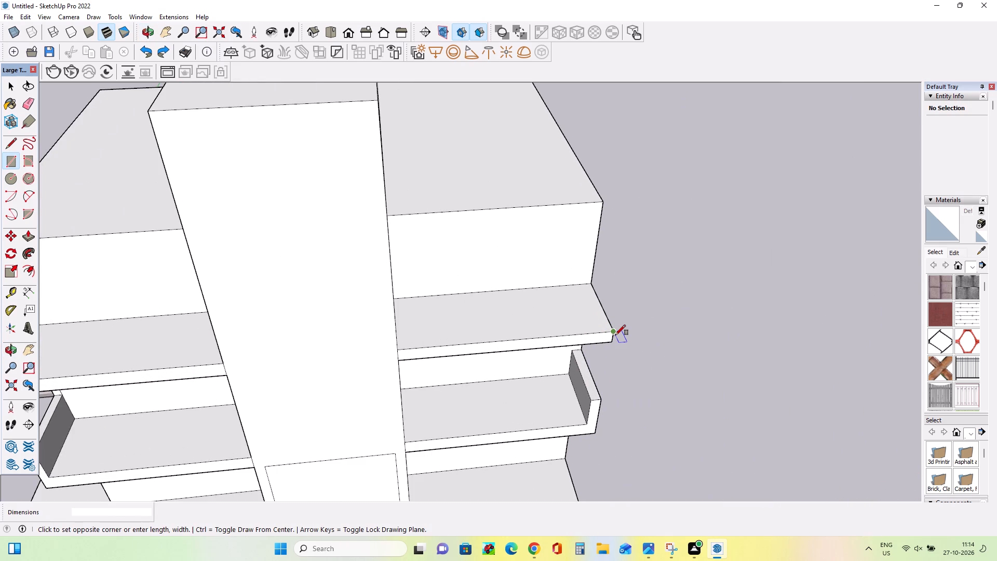
{"action": "left_click", "coordinate": [584, 284]}
{"action": "middle_click_drag", "start_coordinate": [610, 332], "coordinate": [618, 341]}
{"action": "scroll", "coordinate": [629, 332], "scroll_direction": "down", "scroll_amount": 3}
{"action": "middle_click_drag", "start_coordinate": [629, 332], "coordinate": [671, 287]}
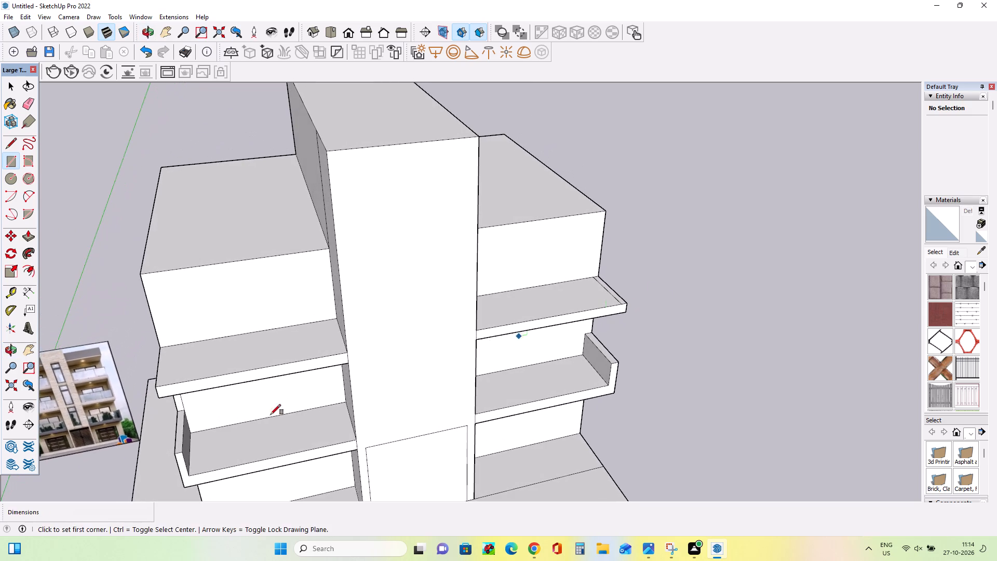
{"action": "middle_click_drag", "start_coordinate": [266, 415], "coordinate": [370, 380]}
{"action": "scroll", "coordinate": [195, 433], "scroll_direction": "up", "scroll_amount": 3}
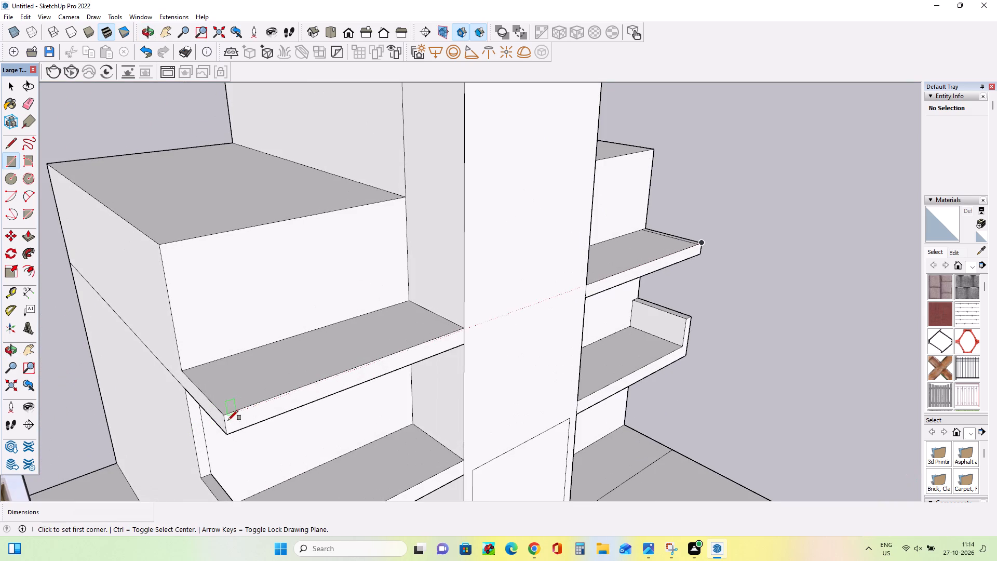
{"action": "left_click", "coordinate": [227, 419]}
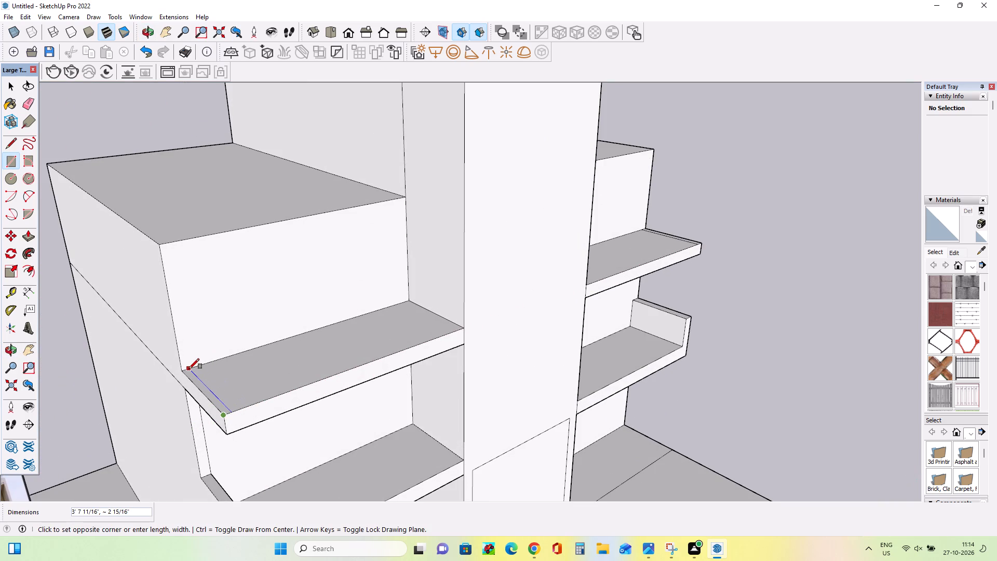
{"action": "left_click", "coordinate": [195, 368]}
{"action": "middle_click_drag", "start_coordinate": [233, 411], "coordinate": [161, 428]}
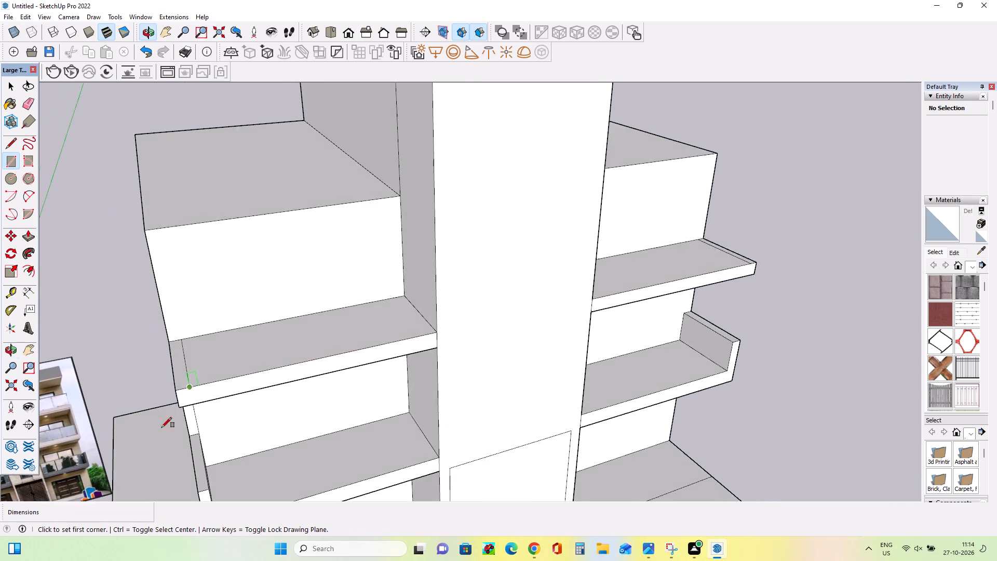
{"action": "scroll", "coordinate": [179, 420], "scroll_direction": "down", "scroll_amount": 4}
{"action": "middle_click_drag", "start_coordinate": [275, 405], "coordinate": [250, 439]}
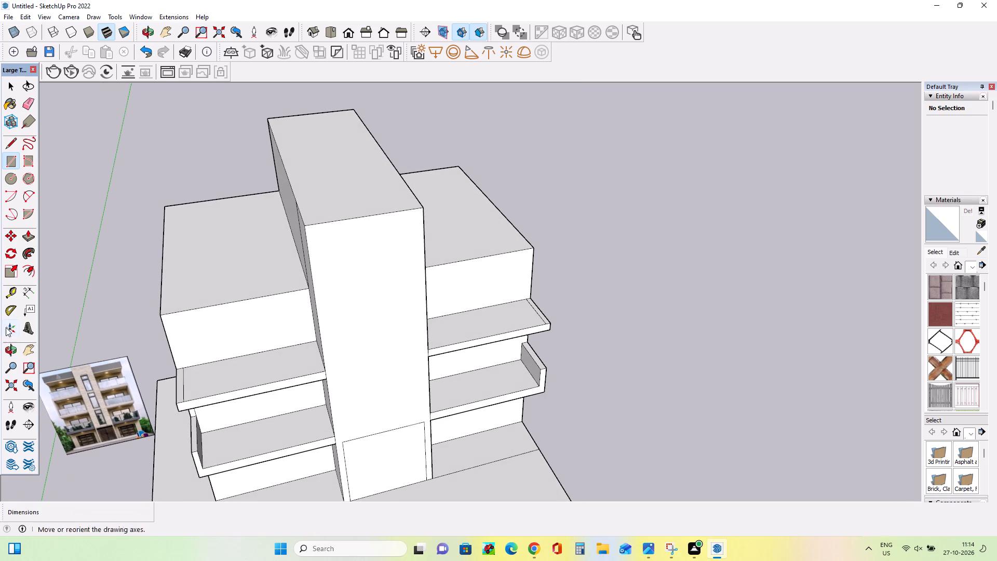
Push/Pull the left and right strips up to the upper storey's roof level, about 4' 7 3/16", as balcony side walls.
{"action": "left_click", "coordinate": [26, 242]}
{"action": "scroll", "coordinate": [144, 389], "scroll_direction": "up", "scroll_amount": 3}
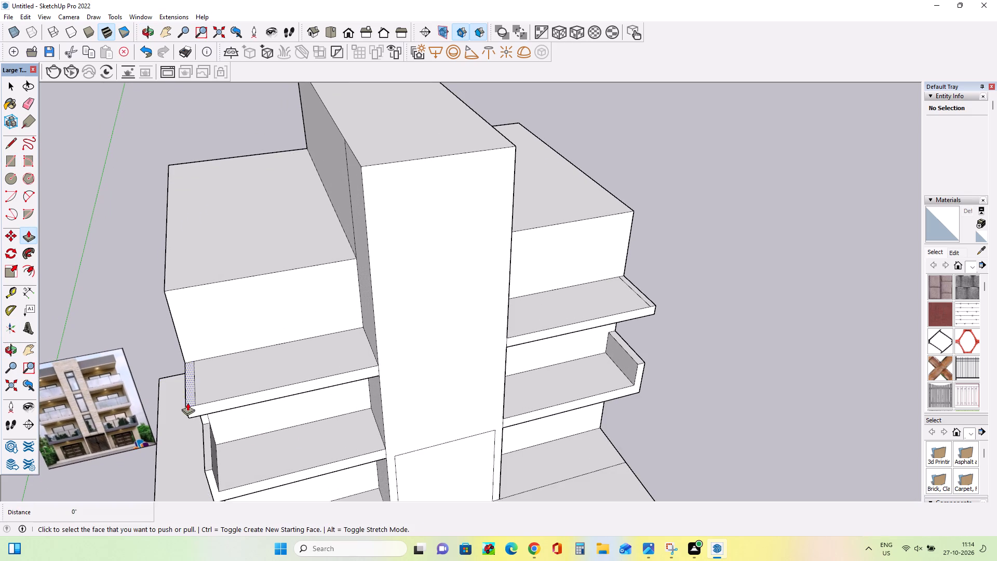
{"action": "left_click_drag", "start_coordinate": [187, 403], "coordinate": [186, 290]}
{"action": "left_click", "coordinate": [190, 358]}
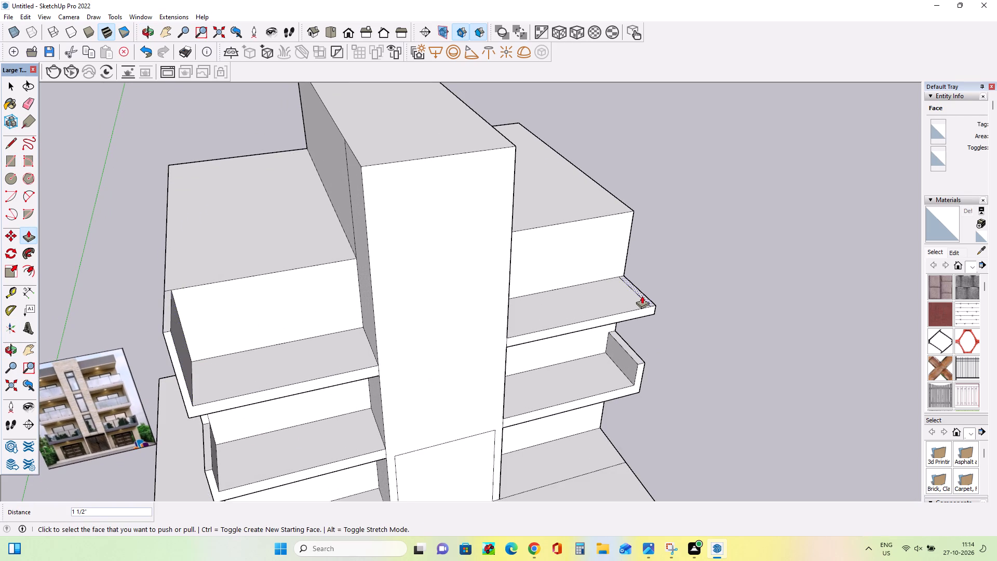
{"action": "left_click_drag", "start_coordinate": [643, 297], "coordinate": [591, 213]}
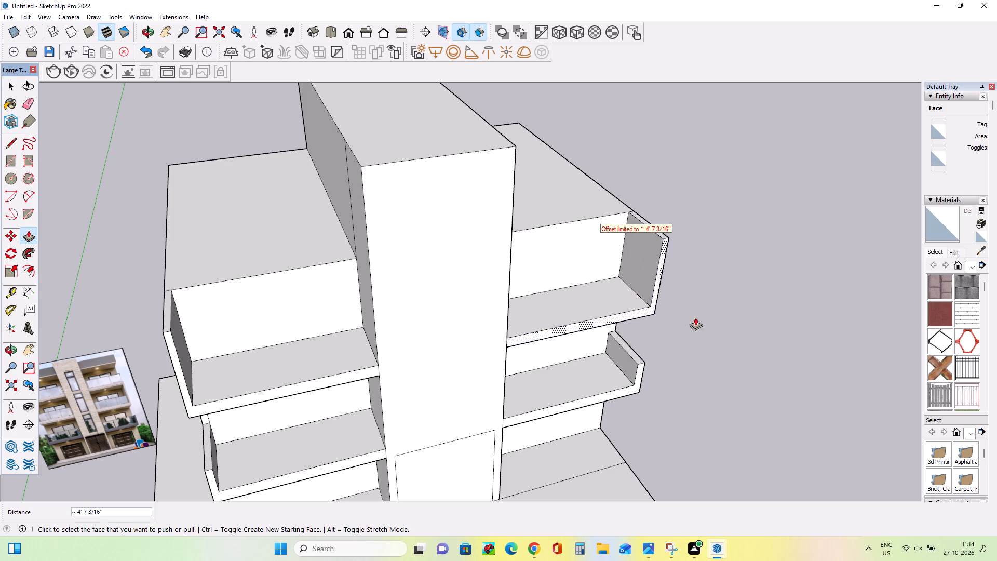
Examine the new side walls and balconies against the reference picture's upper floors.
{"action": "middle_click_drag", "start_coordinate": [691, 318], "coordinate": [591, 251]}
{"action": "middle_click_drag", "start_coordinate": [656, 290], "coordinate": [695, 311]}
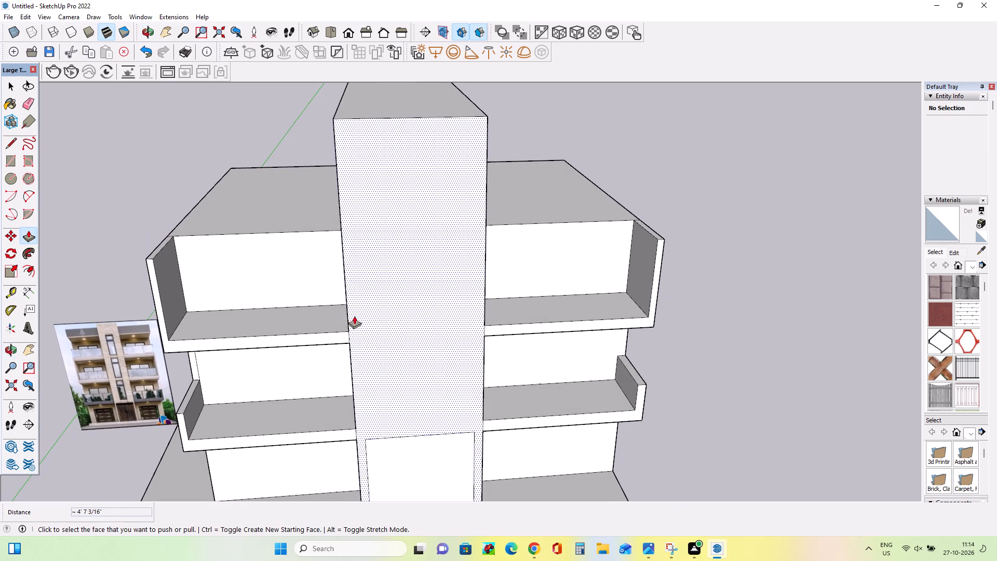
{"action": "middle_click_drag", "start_coordinate": [279, 227], "coordinate": [329, 214]}
{"action": "scroll", "coordinate": [384, 241], "scroll_direction": "down", "scroll_amount": 3}
{"action": "scroll", "coordinate": [78, 377], "scroll_direction": "up", "scroll_amount": 5}
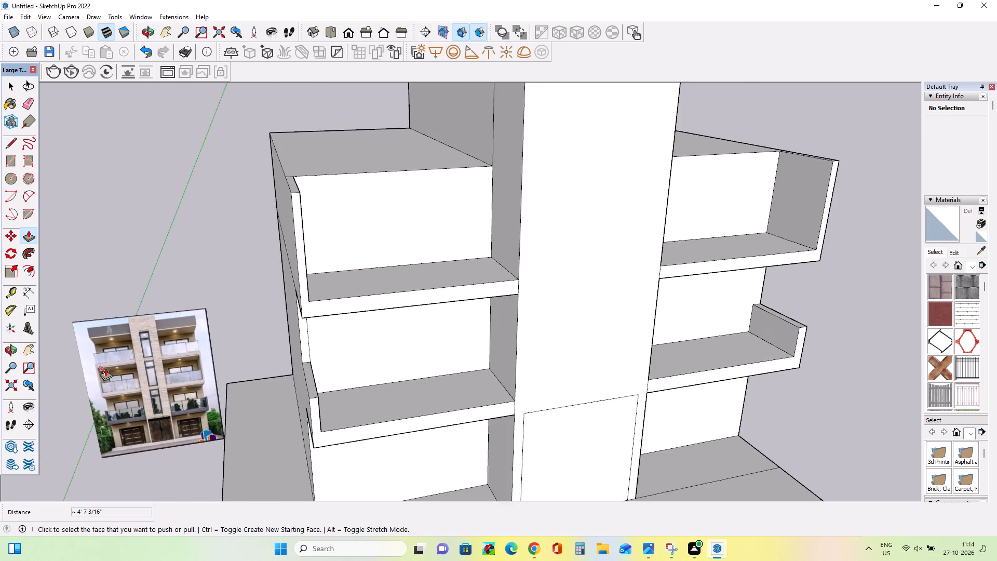
{"action": "scroll", "coordinate": [105, 368], "scroll_direction": "up", "scroll_amount": 8}
{"action": "middle_click_drag", "start_coordinate": [116, 367], "coordinate": [127, 360]}
{"action": "scroll", "coordinate": [127, 360], "scroll_direction": "down", "scroll_amount": 3}
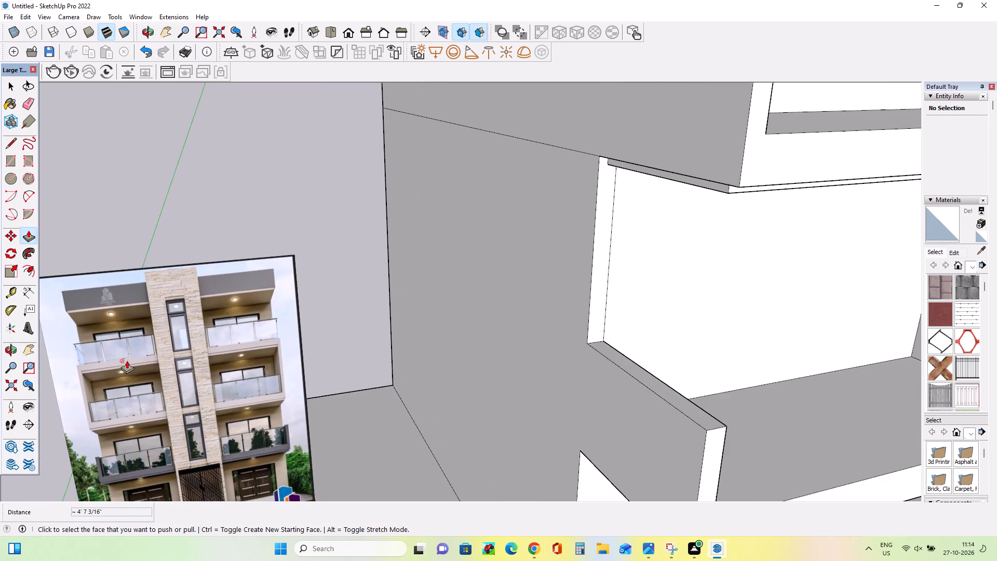
{"action": "scroll", "coordinate": [127, 360], "scroll_direction": "down", "scroll_amount": 5}
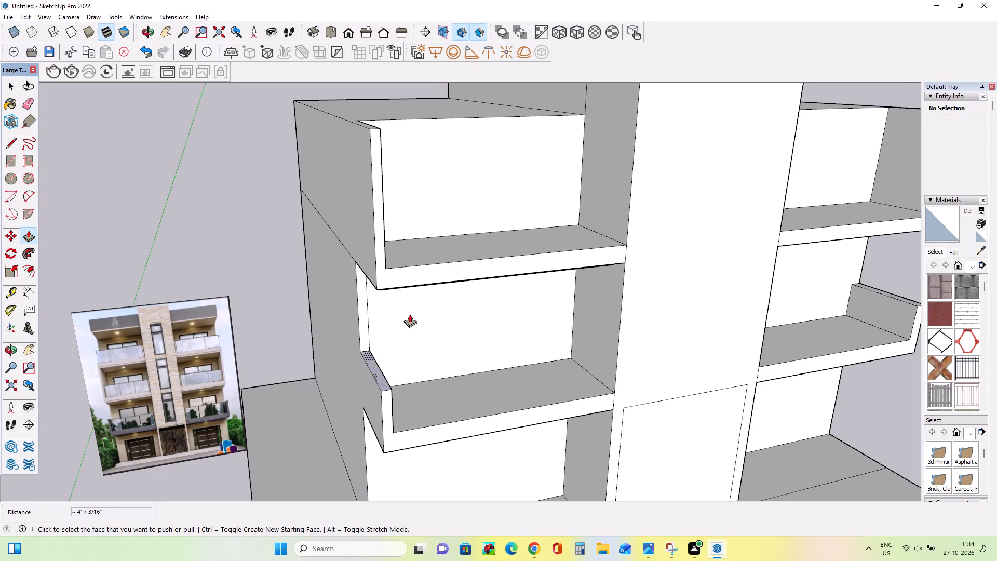
{"action": "middle_click_drag", "start_coordinate": [505, 267], "coordinate": [424, 235]}
{"action": "scroll", "coordinate": [424, 235], "scroll_direction": "down", "scroll_amount": 2}
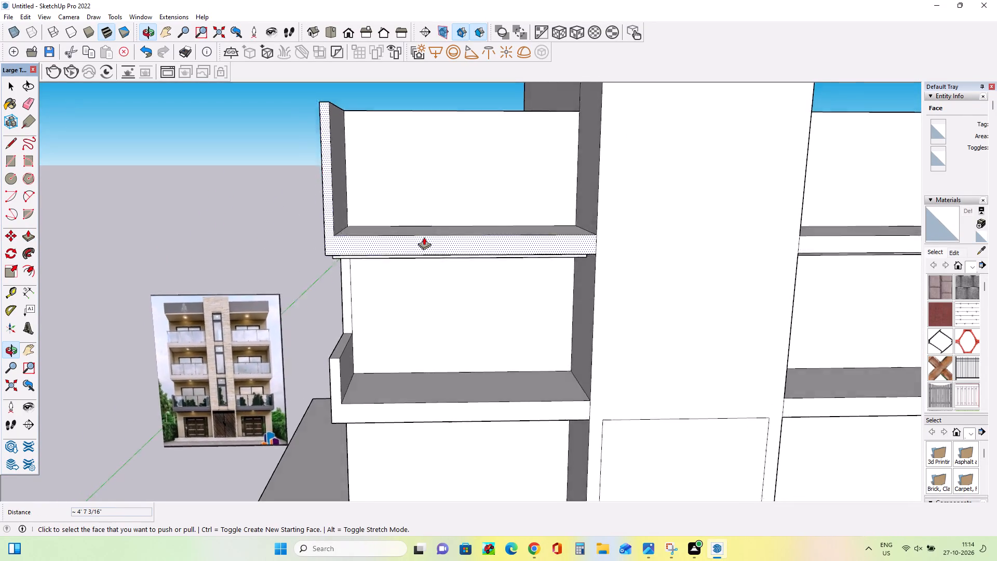
Draw a narrow rectangle along the base of the tower's side wall above the left wing's roof, about 17' 3 3/16" by 11 1/8".
{"action": "scroll", "coordinate": [424, 237], "scroll_direction": "down", "scroll_amount": 9}
{"action": "middle_click_drag", "start_coordinate": [729, 235], "coordinate": [726, 266]}
{"action": "scroll", "coordinate": [428, 190], "scroll_direction": "up", "scroll_amount": 6}
{"action": "middle_click_drag", "start_coordinate": [439, 209], "coordinate": [623, 310]}
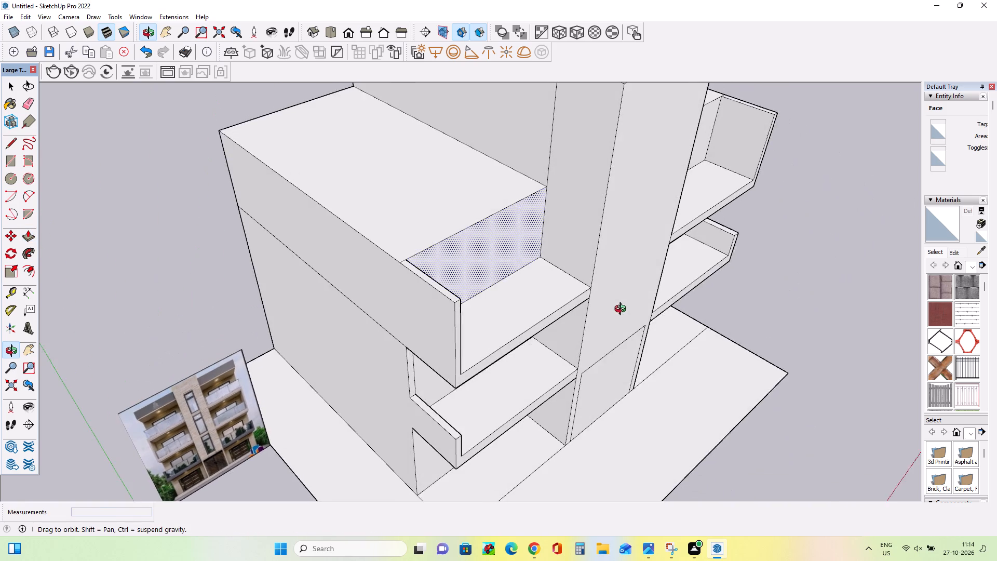
{"action": "middle_click_drag", "start_coordinate": [623, 310], "coordinate": [620, 307]}
{"action": "left_click", "coordinate": [11, 163]}
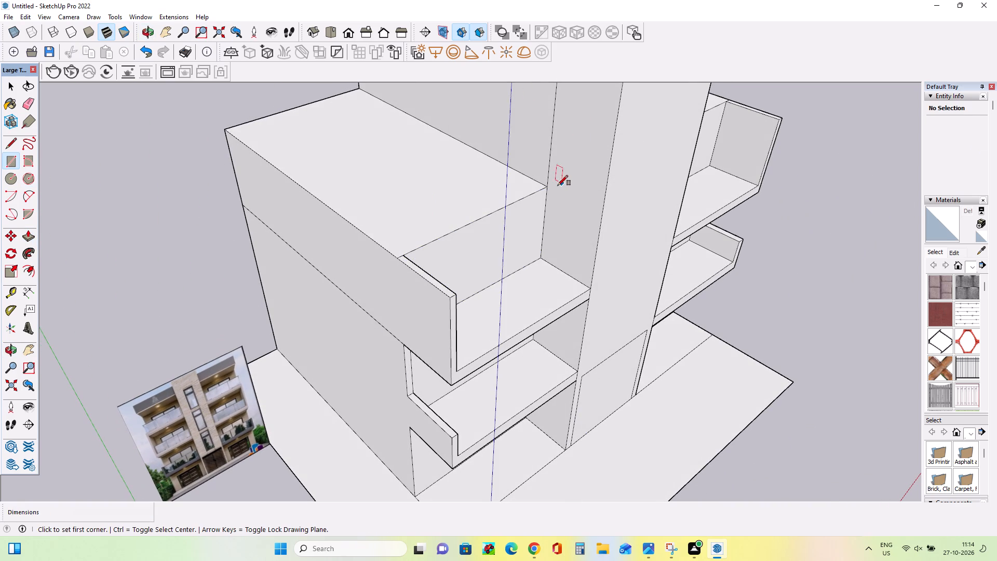
{"action": "left_click", "coordinate": [545, 185]}
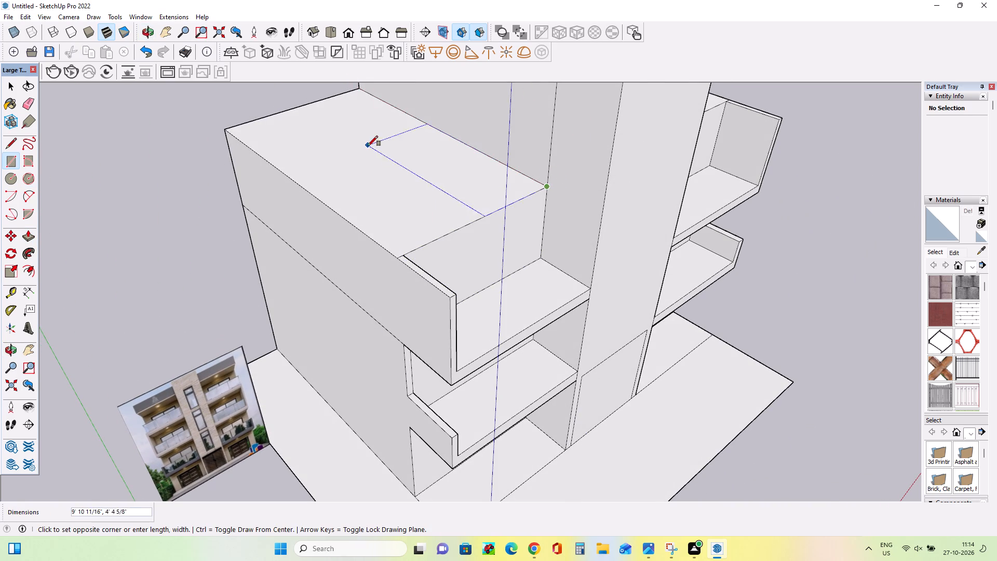
{"action": "scroll", "coordinate": [368, 151], "scroll_direction": "down", "scroll_amount": 9}
{"action": "scroll", "coordinate": [353, 105], "scroll_direction": "up", "scroll_amount": 5}
{"action": "scroll", "coordinate": [365, 115], "scroll_direction": "down", "scroll_amount": 1}
{"action": "scroll", "coordinate": [365, 115], "scroll_direction": "up", "scroll_amount": 5}
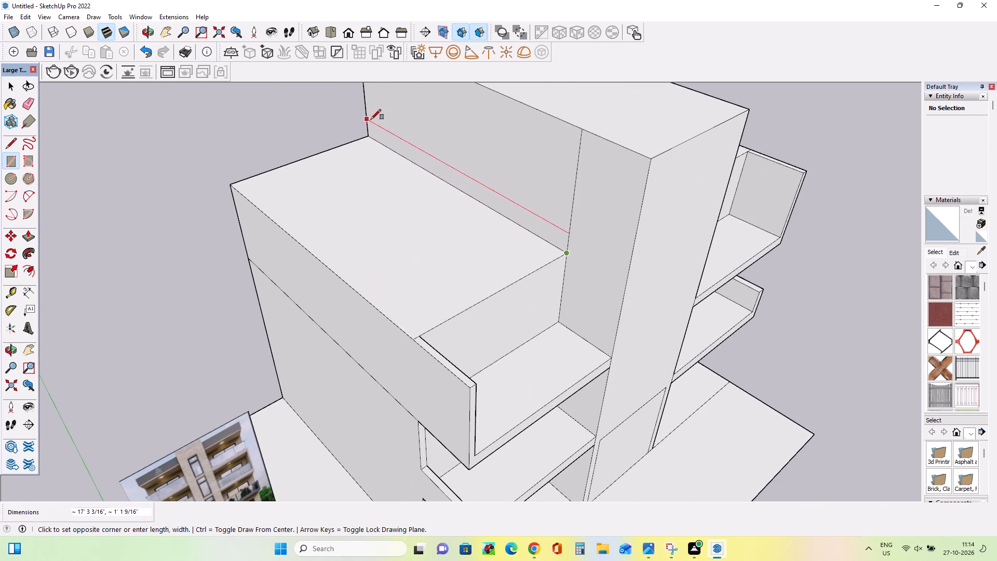
{"action": "left_click", "coordinate": [368, 123]}
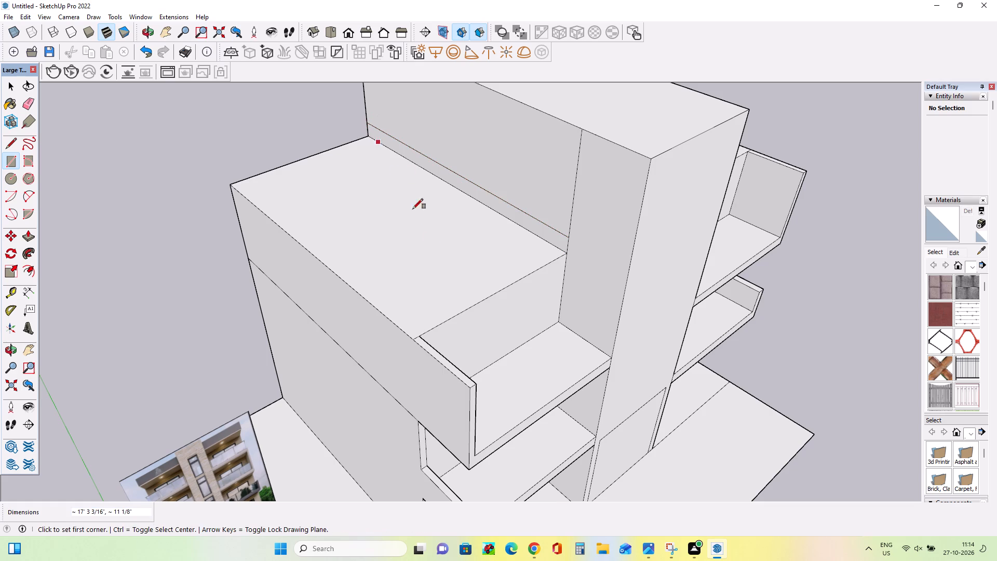
Push/Pull the strip across to the left roof's outer edge as a slab, and lower its top face about 2 7/8".
{"action": "middle_click", "coordinate": [423, 247]}
{"action": "left_click", "coordinate": [37, 239]}
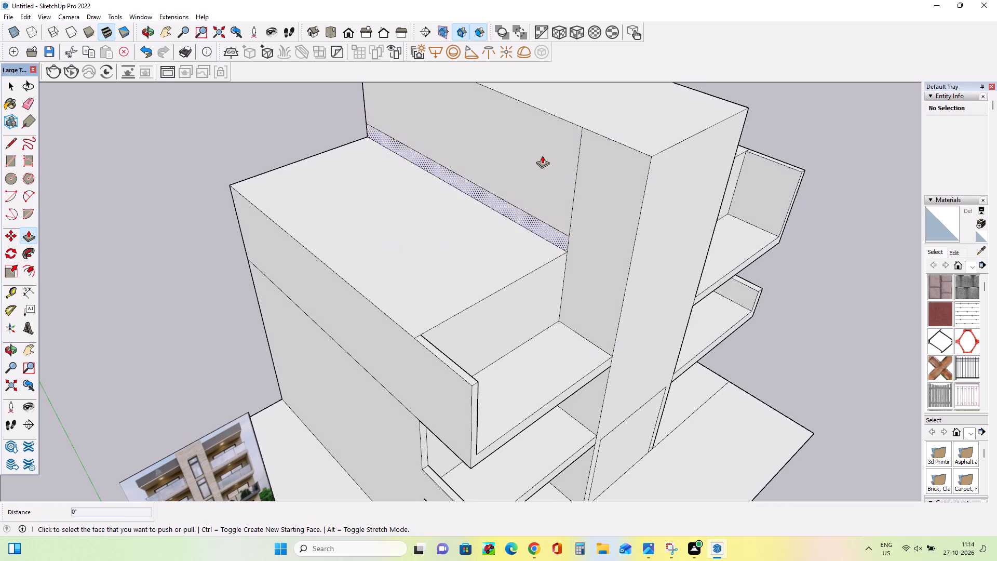
{"action": "left_click_drag", "start_coordinate": [528, 224], "coordinate": [398, 328]}
{"action": "left_click", "coordinate": [496, 262]}
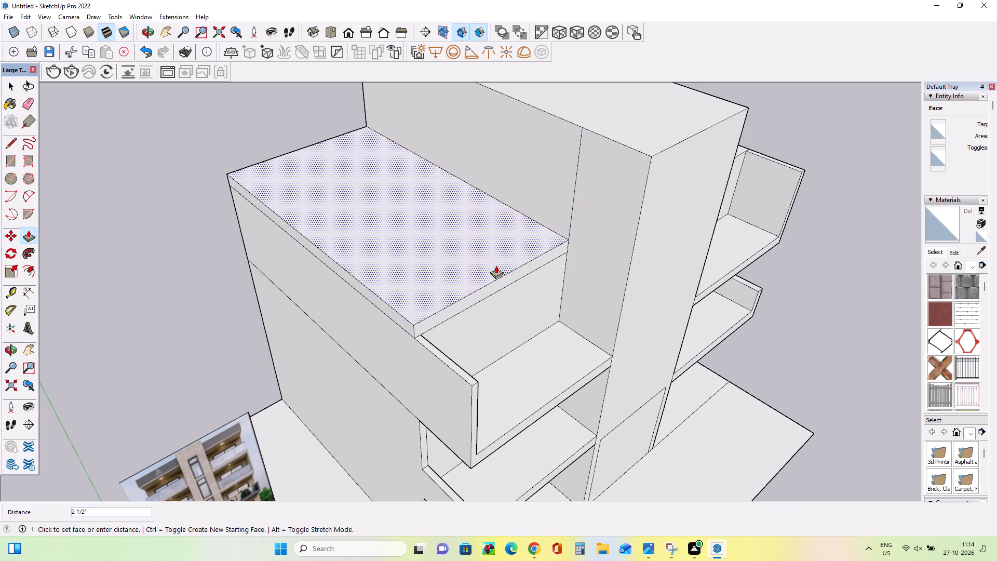
Extend the left roof slab's front face 3' 7 11/16" over the balcony, and lower its top about 1 1/2".
{"action": "middle_click_drag", "start_coordinate": [531, 289], "coordinate": [399, 146]}
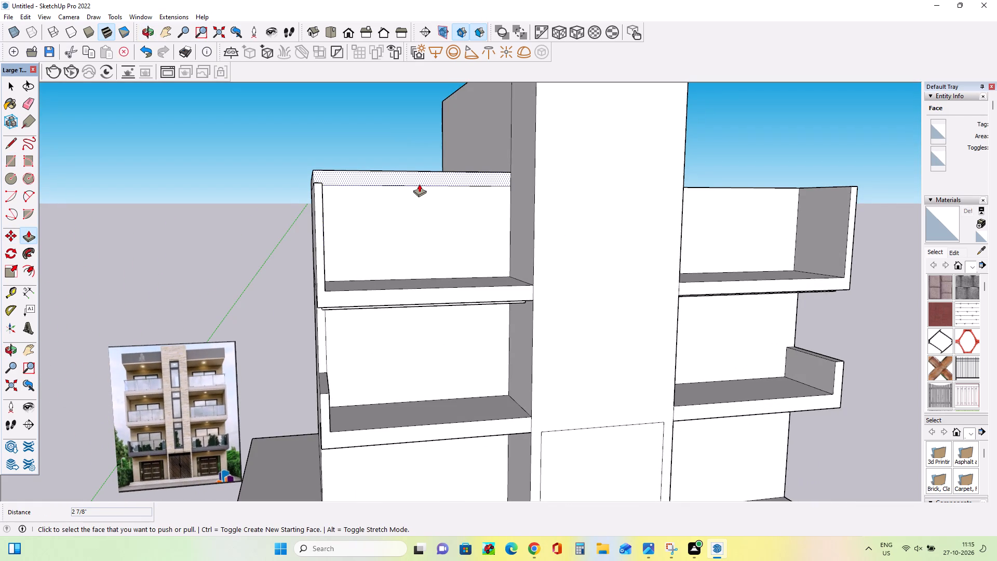
{"action": "left_click_drag", "start_coordinate": [419, 184], "coordinate": [447, 282]}
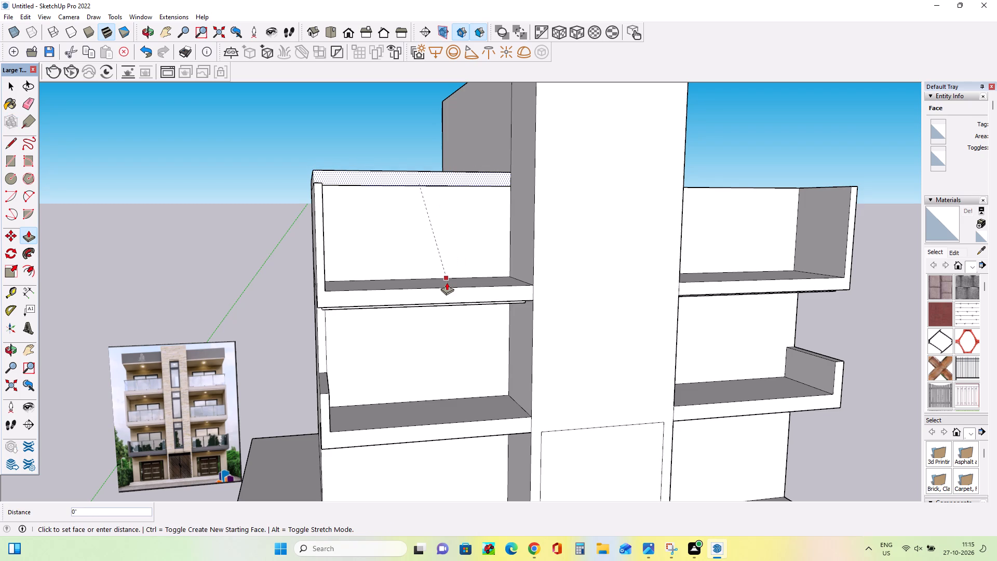
{"action": "left_click_drag", "start_coordinate": [447, 282], "coordinate": [447, 286]}
{"action": "middle_click_drag", "start_coordinate": [440, 295], "coordinate": [438, 343]}
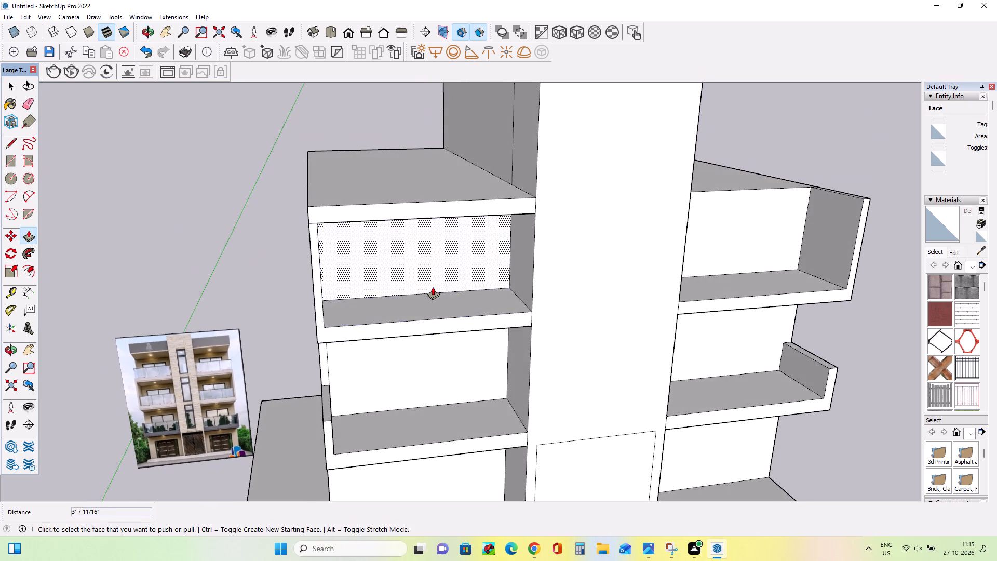
{"action": "scroll", "coordinate": [433, 287], "scroll_direction": "up", "scroll_amount": 1}
{"action": "middle_click_drag", "start_coordinate": [433, 287], "coordinate": [438, 327]}
{"action": "left_click", "coordinate": [409, 221]}
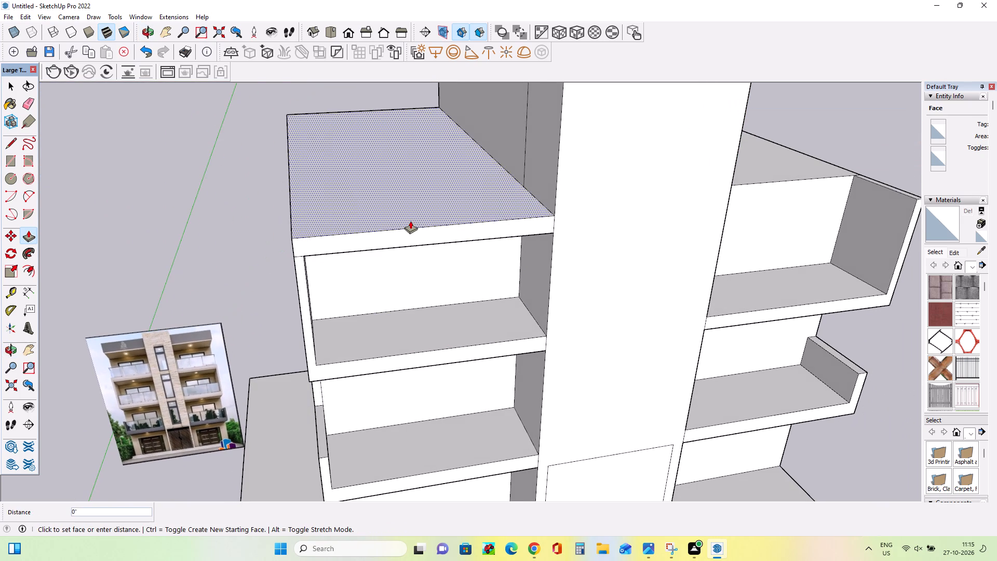
Draw a matching strip rectangle on the tower's side wall above the right wing's roof, about 17' 3 3/16" by 7 1/8".
{"action": "middle_click_drag", "start_coordinate": [335, 259], "coordinate": [0, 199]}
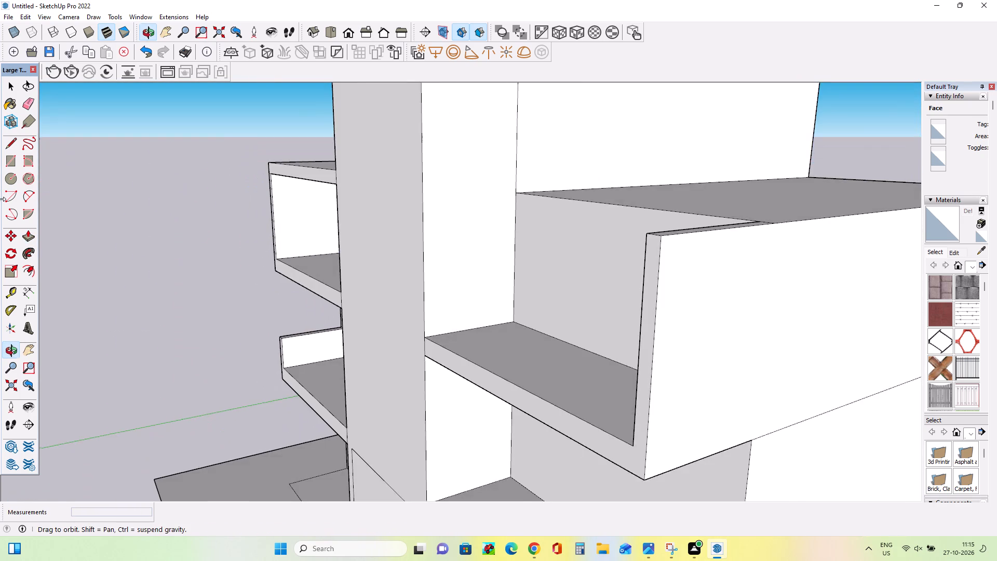
{"action": "middle_click_drag", "start_coordinate": [556, 203], "coordinate": [490, 228]}
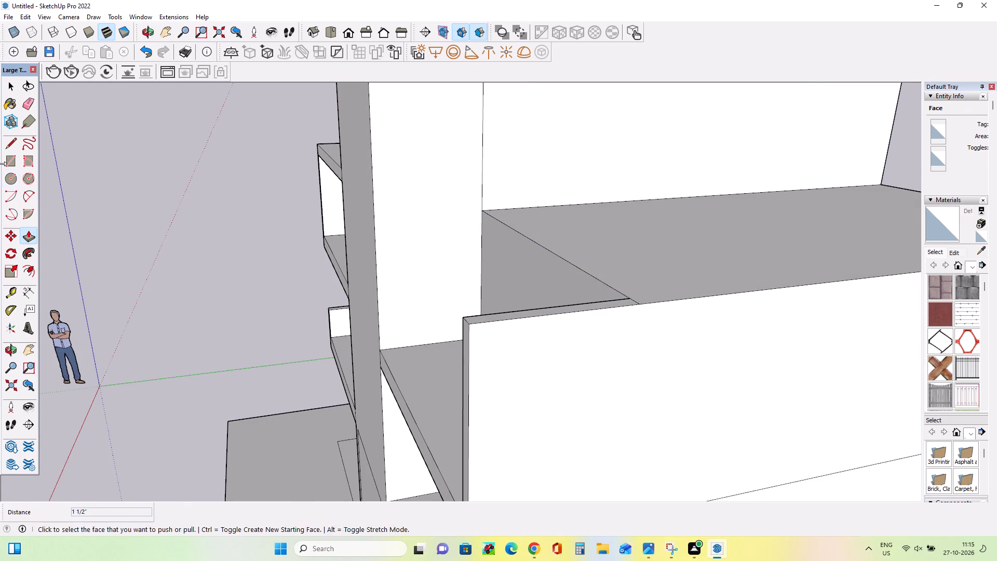
{"action": "left_click", "coordinate": [5, 158]}
{"action": "middle_click_drag", "start_coordinate": [589, 236], "coordinate": [544, 258]}
{"action": "scroll", "coordinate": [534, 243], "scroll_direction": "down", "scroll_amount": 8}
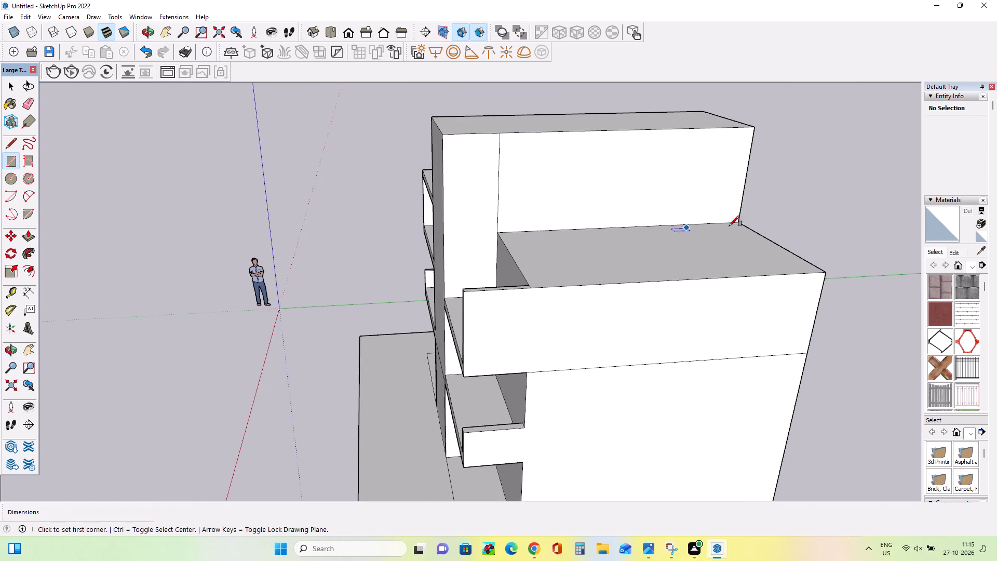
{"action": "left_click", "coordinate": [739, 219]}
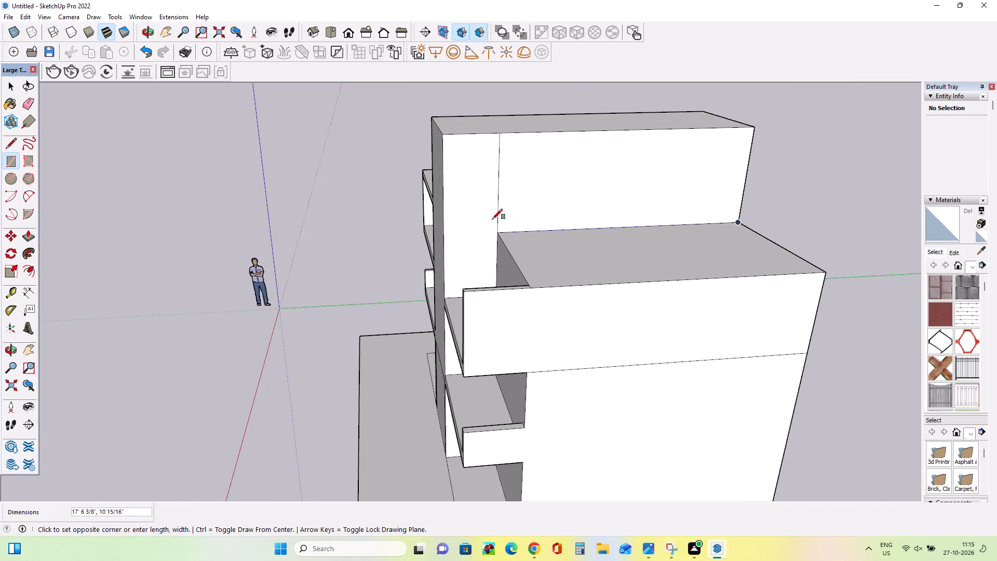
{"action": "scroll", "coordinate": [492, 219], "scroll_direction": "up", "scroll_amount": 3}
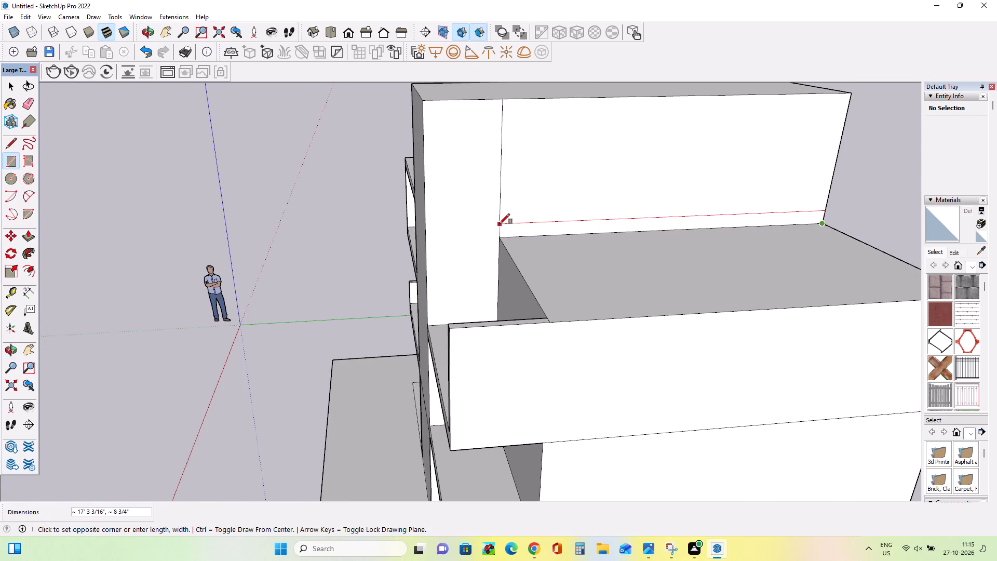
{"action": "left_click", "coordinate": [499, 226]}
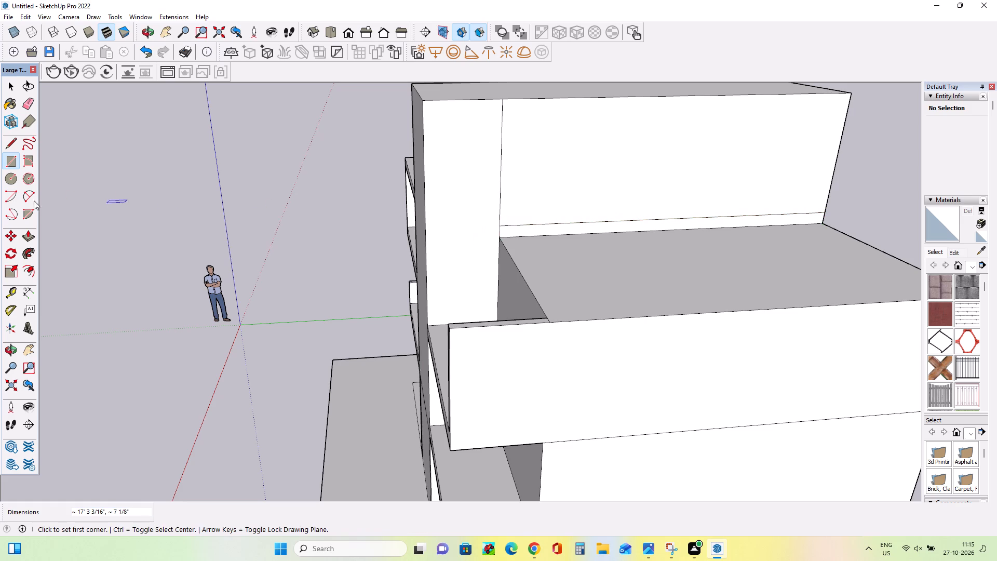
Push/Pull the right strip about 9' 8 9/16" across to the right roof's outer edge.
{"action": "left_click", "coordinate": [25, 241]}
{"action": "left_click_drag", "start_coordinate": [602, 225], "coordinate": [580, 346]}
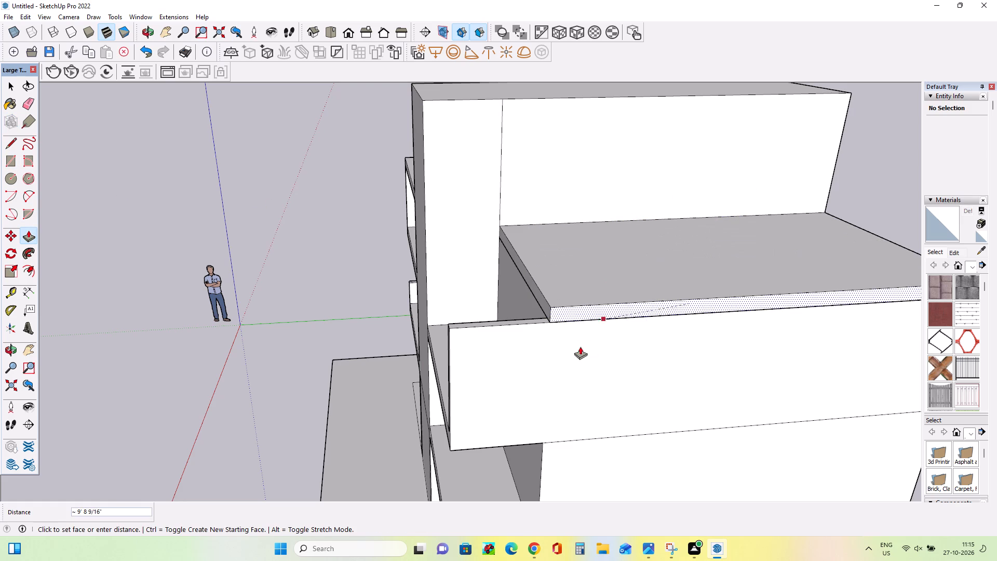
{"action": "left_click_drag", "start_coordinate": [580, 346], "coordinate": [557, 348]}
Extend the right roof slab's front face 3' 7 11/16" forward over the upper balcony.
{"action": "middle_click_drag", "start_coordinate": [529, 339], "coordinate": [811, 362]}
{"action": "scroll", "coordinate": [538, 212], "scroll_direction": "down", "scroll_amount": 4}
{"action": "middle_click_drag", "start_coordinate": [649, 213], "coordinate": [669, 237]}
{"action": "scroll", "coordinate": [609, 218], "scroll_direction": "up", "scroll_amount": 3}
{"action": "left_click_drag", "start_coordinate": [609, 238], "coordinate": [567, 338]}
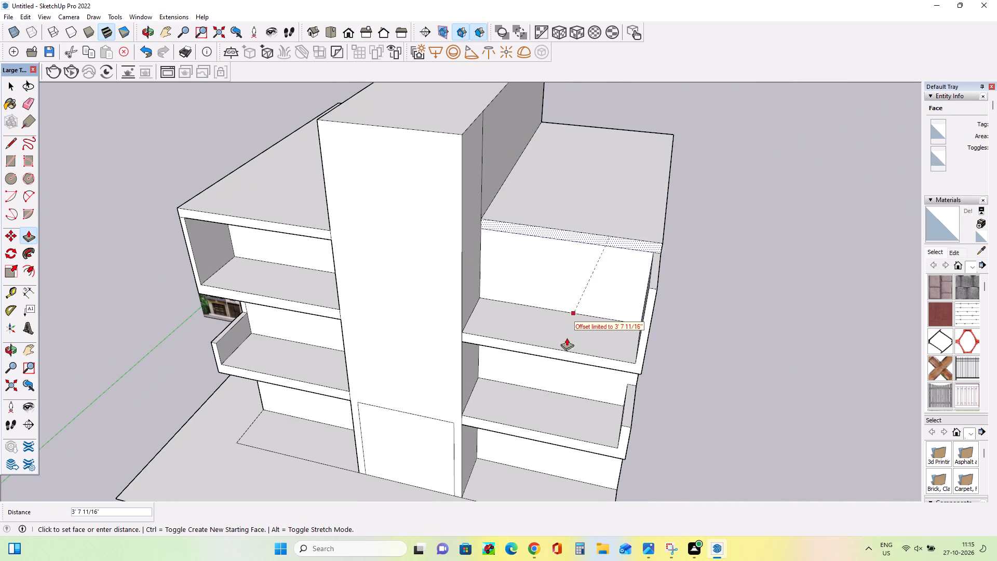
{"action": "left_click_drag", "start_coordinate": [567, 338], "coordinate": [561, 348]}
Examine both projecting roof slabs and the upper balcony openings from the front, from below and from above.
{"action": "middle_click_drag", "start_coordinate": [519, 317], "coordinate": [646, 240]}
{"action": "scroll", "coordinate": [646, 240], "scroll_direction": "down", "scroll_amount": 2}
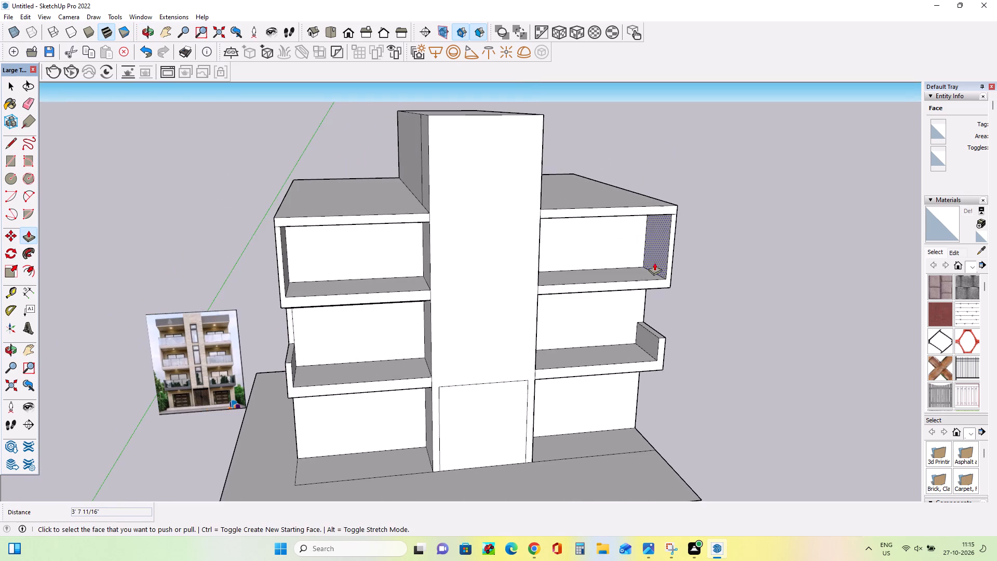
{"action": "middle_click_drag", "start_coordinate": [651, 253], "coordinate": [703, 208]}
{"action": "middle_click_drag", "start_coordinate": [227, 274], "coordinate": [227, 278]}
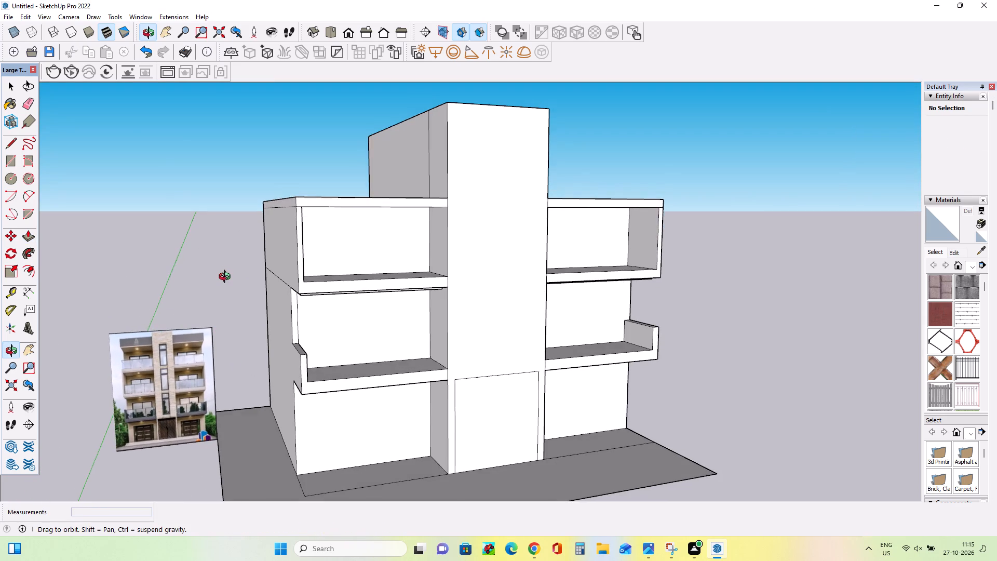
{"action": "middle_click_drag", "start_coordinate": [227, 278], "coordinate": [222, 292]}
{"action": "scroll", "coordinate": [330, 245], "scroll_direction": "up", "scroll_amount": 2}
{"action": "middle_click_drag", "start_coordinate": [333, 247], "coordinate": [280, 211]}
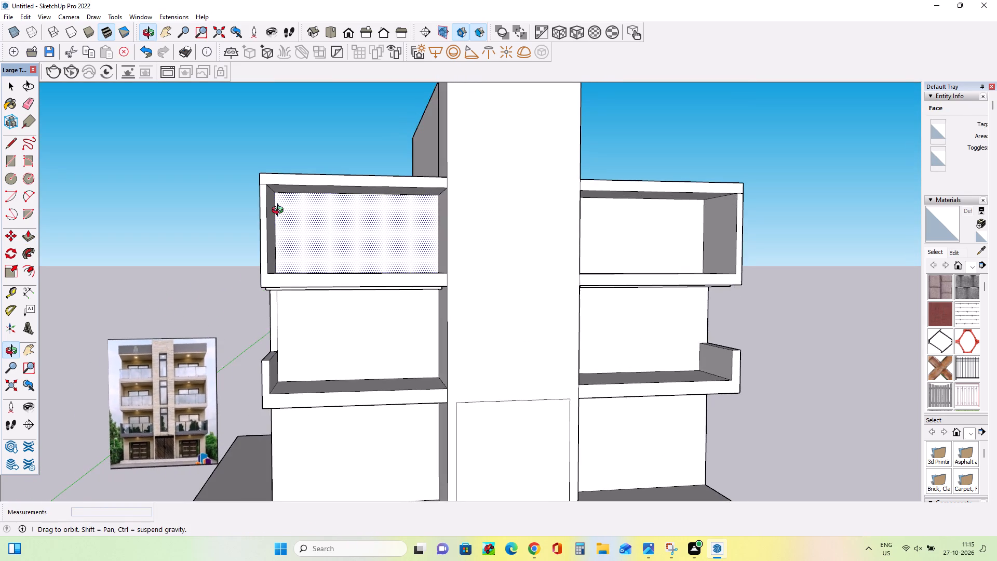
{"action": "middle_click_drag", "start_coordinate": [280, 211], "coordinate": [280, 213]}
{"action": "scroll", "coordinate": [284, 234], "scroll_direction": "down", "scroll_amount": 2}
{"action": "scroll", "coordinate": [336, 273], "scroll_direction": "down", "scroll_amount": 3}
{"action": "middle_click_drag", "start_coordinate": [383, 297], "coordinate": [380, 353]}
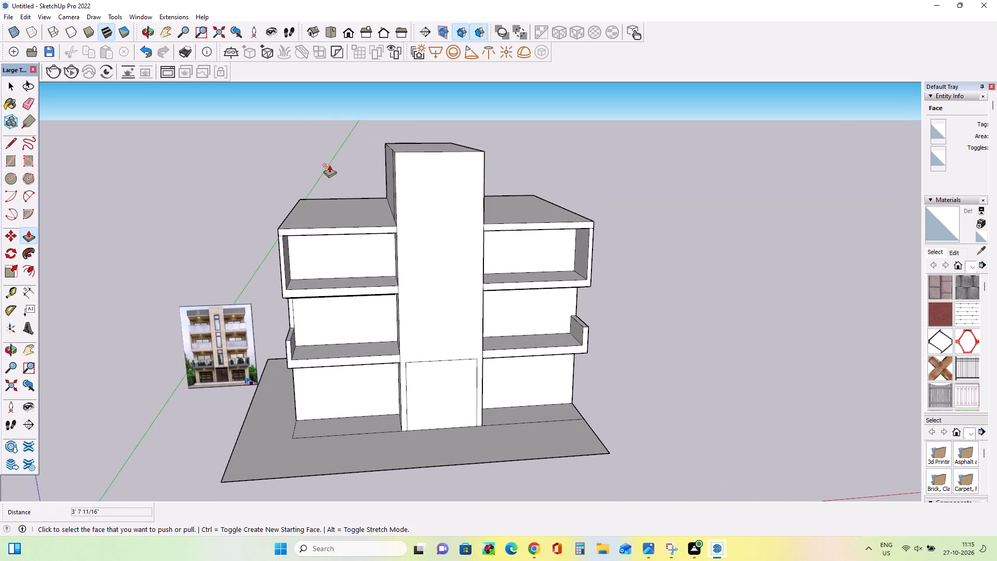
Raise the left roof slab by pulling its top face up slightly and pushing the underside up about 6 1/16".
{"action": "scroll", "coordinate": [329, 172], "scroll_direction": "up", "scroll_amount": 4}
{"action": "left_click_drag", "start_coordinate": [347, 241], "coordinate": [346, 234]}
{"action": "middle_click_drag", "start_coordinate": [358, 262], "coordinate": [368, 162]}
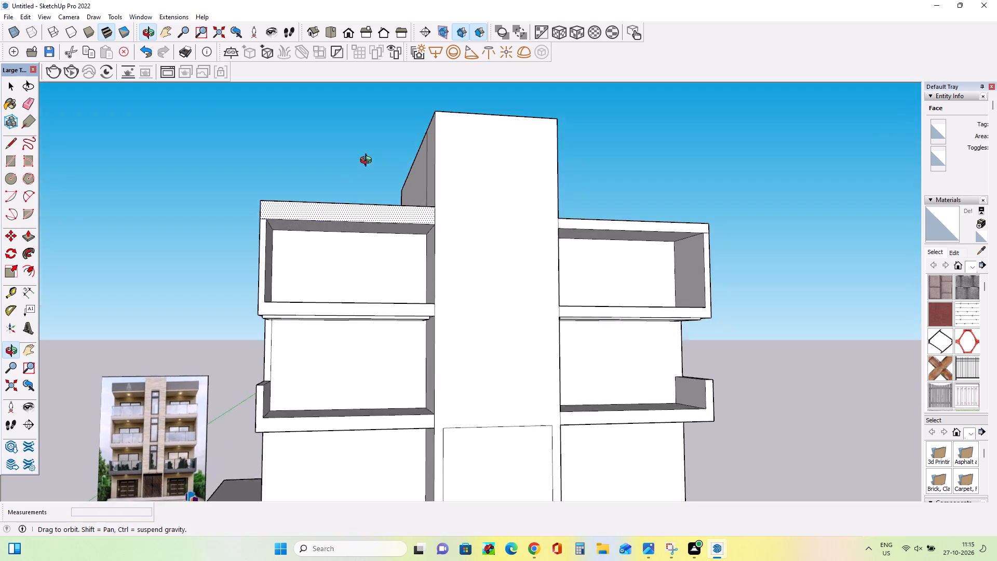
{"action": "middle_click_drag", "start_coordinate": [368, 162], "coordinate": [369, 158]}
{"action": "left_click_drag", "start_coordinate": [370, 222], "coordinate": [371, 213]}
Raise the right roof slab's top and underside to match the left slab's levels, moving the underside about 6 1/16".
{"action": "middle_click_drag", "start_coordinate": [305, 239], "coordinate": [278, 300]}
{"action": "scroll", "coordinate": [277, 300], "scroll_direction": "down", "scroll_amount": 2}
{"action": "scroll", "coordinate": [539, 270], "scroll_direction": "up", "scroll_amount": 3}
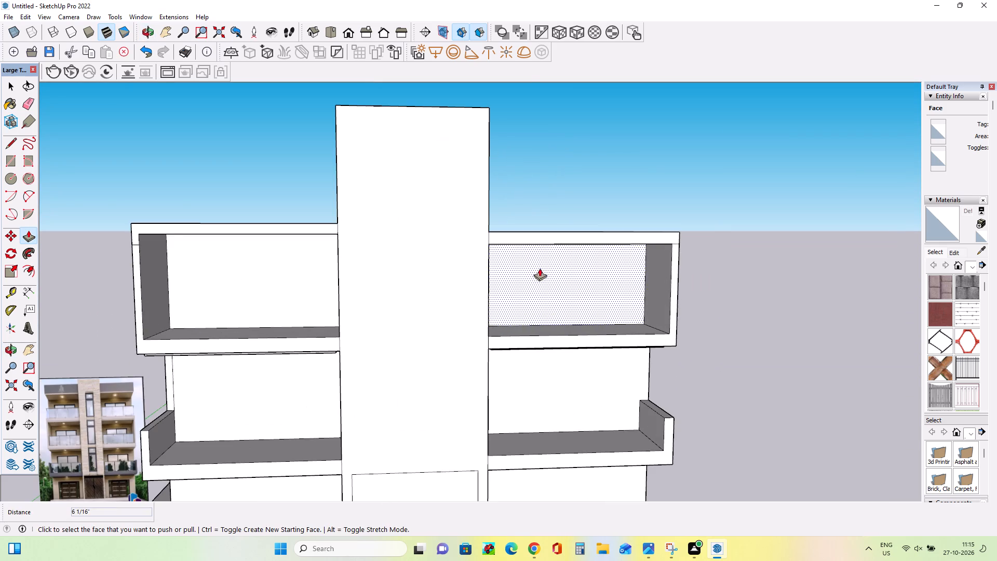
{"action": "middle_click_drag", "start_coordinate": [529, 298], "coordinate": [518, 324]}
{"action": "left_click_drag", "start_coordinate": [512, 237], "coordinate": [291, 227]}
{"action": "middle_click_drag", "start_coordinate": [561, 249], "coordinate": [521, 137]}
{"action": "left_click_drag", "start_coordinate": [515, 210], "coordinate": [495, 207]}
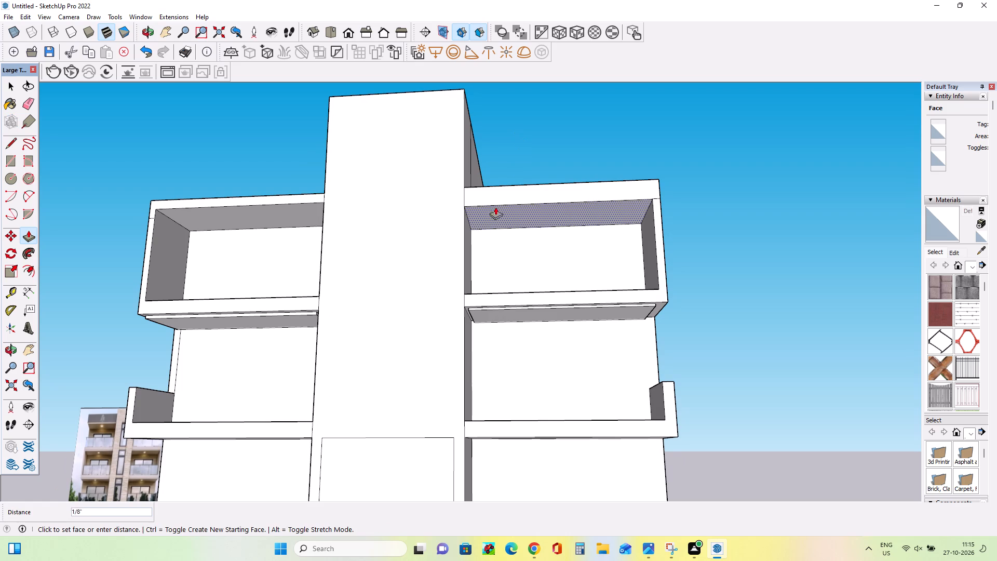
{"action": "left_click_drag", "start_coordinate": [495, 207], "coordinate": [300, 208]}
Inspect the two raised roof slabs and the facade's symmetry from the front and from above.
{"action": "middle_click_drag", "start_coordinate": [505, 250], "coordinate": [538, 303]}
{"action": "scroll", "coordinate": [534, 305], "scroll_direction": "down", "scroll_amount": 2}
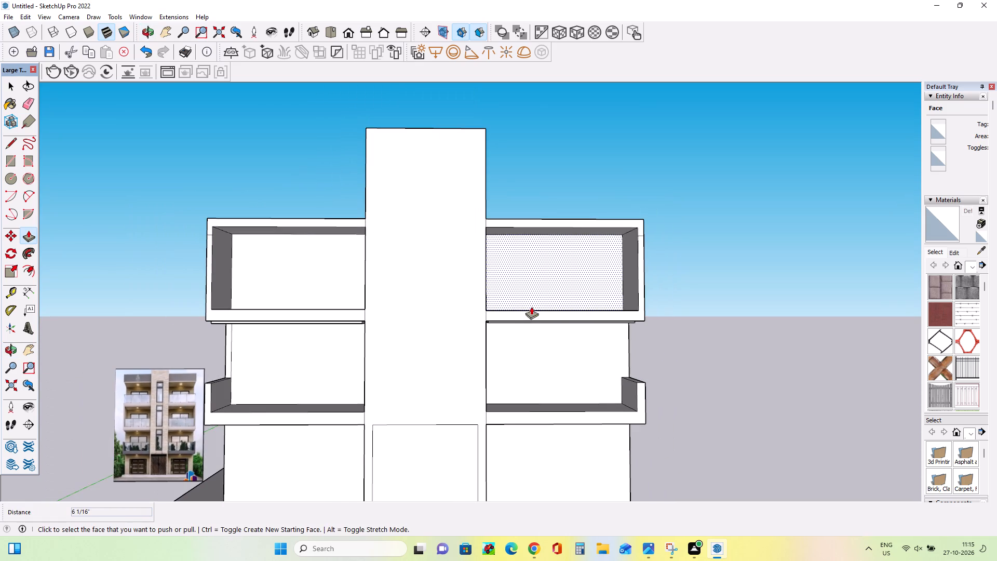
{"action": "middle_click_drag", "start_coordinate": [518, 309], "coordinate": [501, 322]}
{"action": "scroll", "coordinate": [451, 297], "scroll_direction": "down", "scroll_amount": 2}
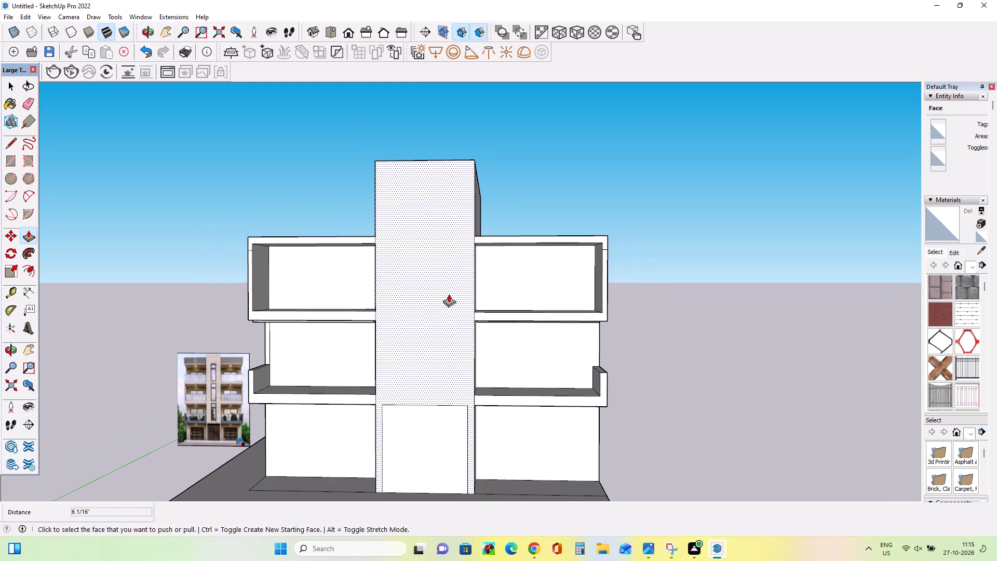
{"action": "middle_click_drag", "start_coordinate": [516, 301], "coordinate": [537, 316]}
{"action": "scroll", "coordinate": [499, 276], "scroll_direction": "up", "scroll_amount": 3}
{"action": "middle_click_drag", "start_coordinate": [499, 275], "coordinate": [523, 297]}
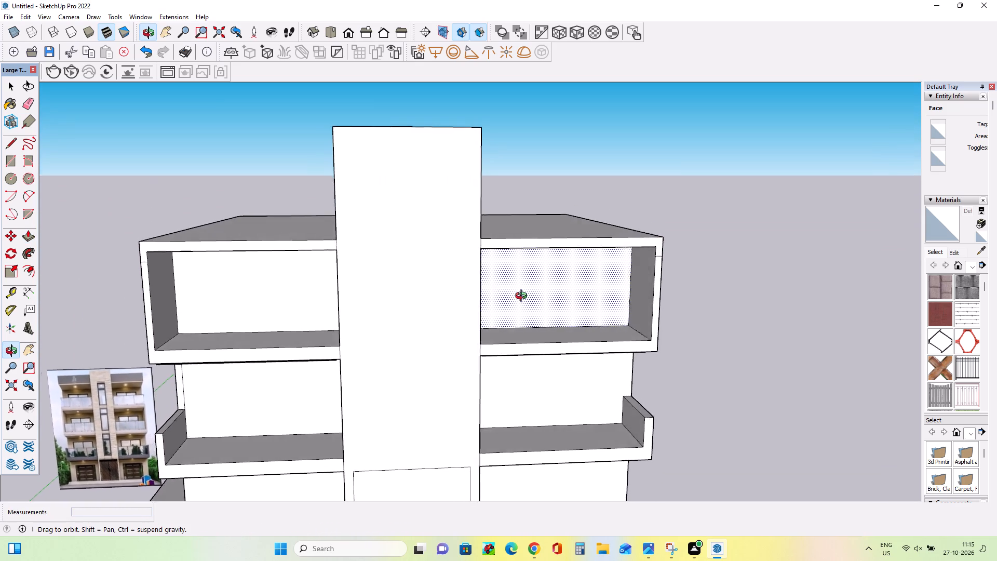
{"action": "middle_click_drag", "start_coordinate": [523, 297], "coordinate": [533, 295]}
{"action": "scroll", "coordinate": [534, 294], "scroll_direction": "down", "scroll_amount": 3}
{"action": "middle_click_drag", "start_coordinate": [380, 251], "coordinate": [395, 289]}
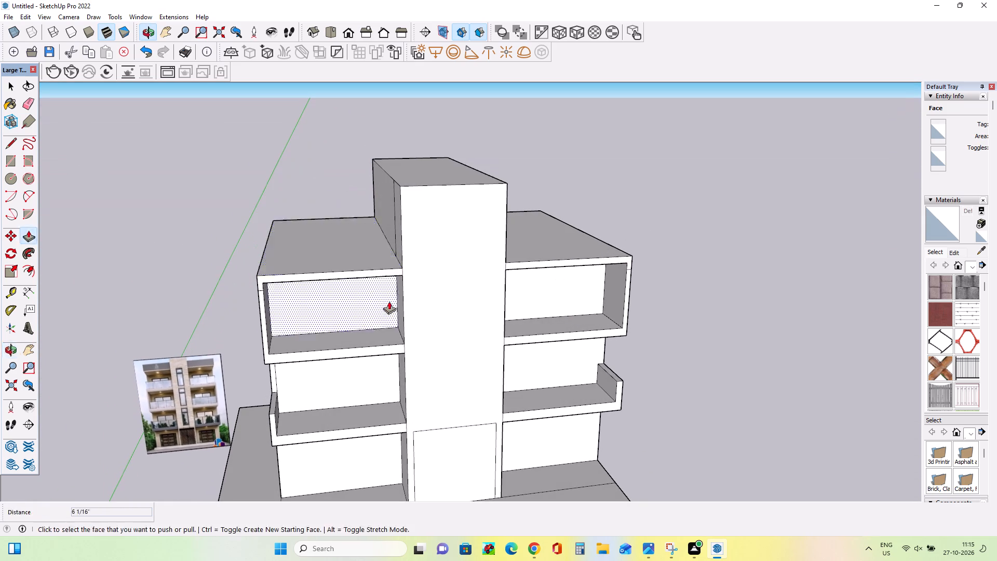
Study the reference picture's roof overhangs and upper balconies in close-up and compare them with the modelled upper storey.
{"action": "scroll", "coordinate": [170, 390], "scroll_direction": "up", "scroll_amount": 8}
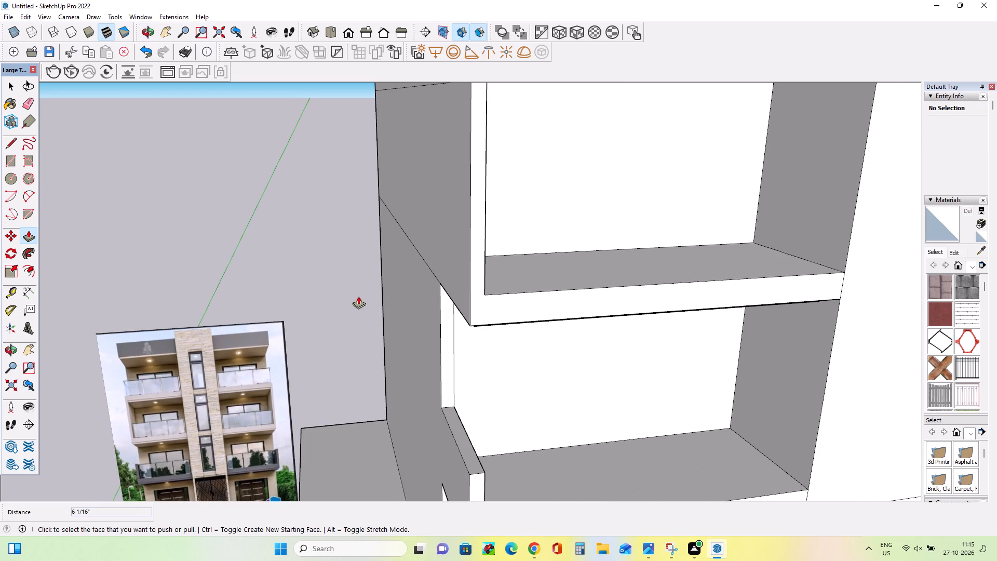
{"action": "scroll", "coordinate": [126, 381], "scroll_direction": "up", "scroll_amount": 1}
{"action": "scroll", "coordinate": [126, 381], "scroll_direction": "down", "scroll_amount": 7}
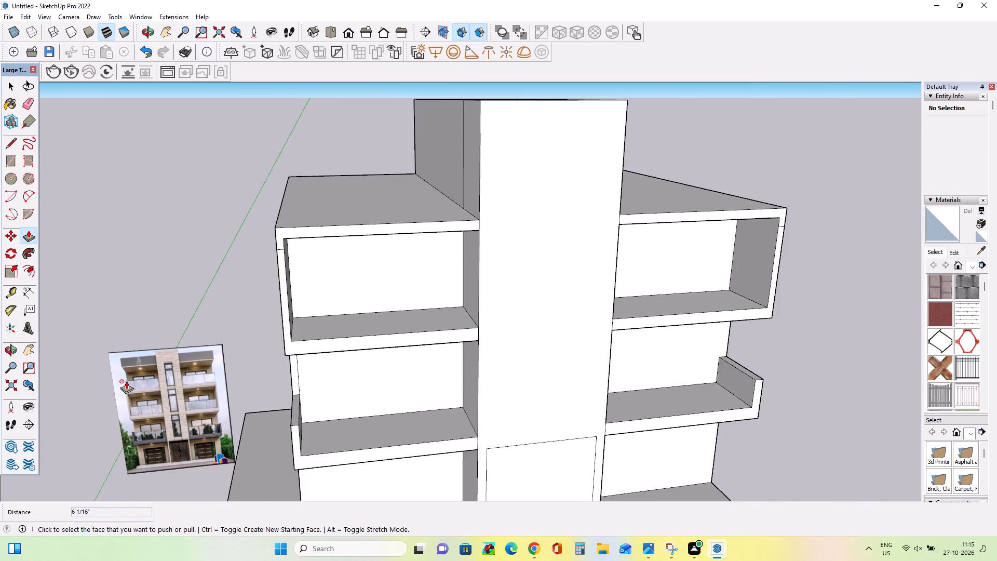
{"action": "scroll", "coordinate": [126, 381], "scroll_direction": "down", "scroll_amount": 3}
{"action": "middle_click_drag", "start_coordinate": [461, 298], "coordinate": [538, 312]}
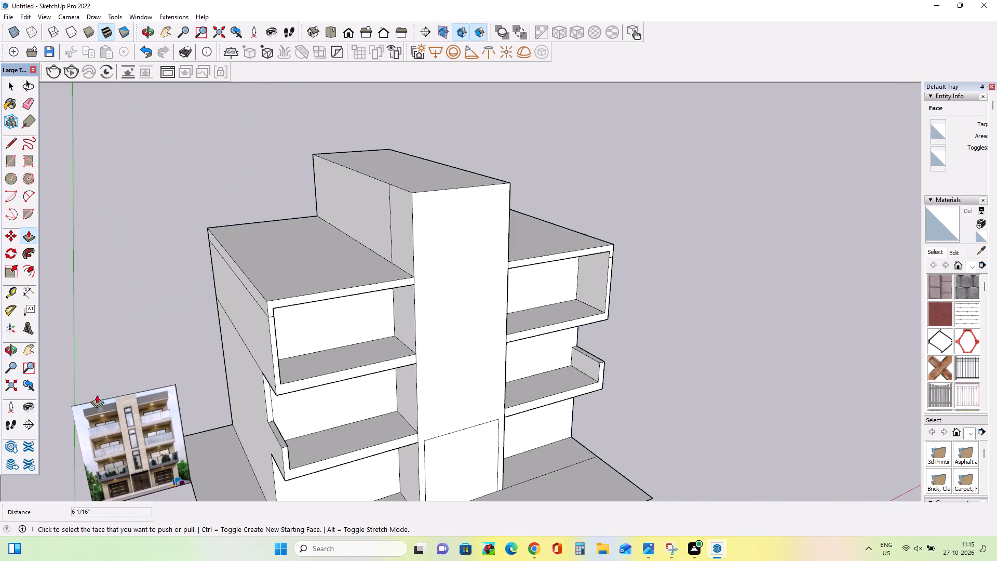
{"action": "scroll", "coordinate": [89, 436], "scroll_direction": "up", "scroll_amount": 18}
{"action": "middle_click_drag", "start_coordinate": [91, 441], "coordinate": [92, 438]}
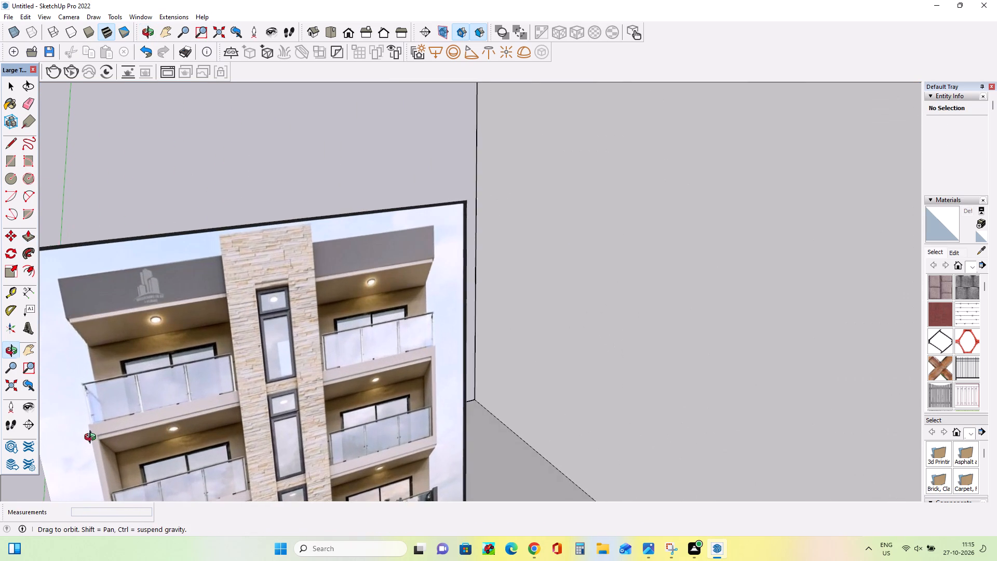
{"action": "middle_click_drag", "start_coordinate": [92, 438], "coordinate": [96, 411]}
{"action": "scroll", "coordinate": [76, 388], "scroll_direction": "down", "scroll_amount": 6}
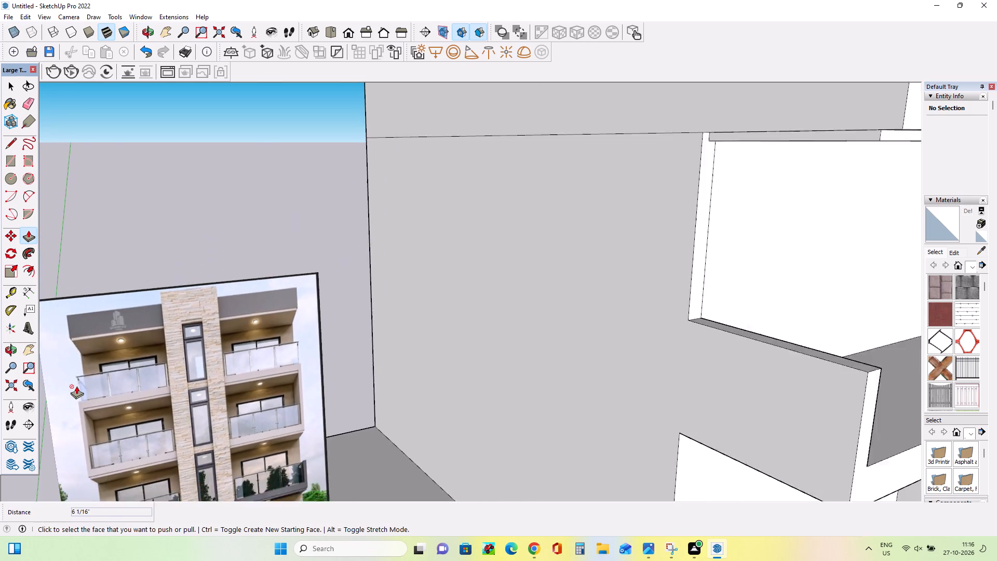
Draw a rectangle on the left roof slab from the tower's side line to the rear outer corner, about 17' 3 3/16" by 9' 7 3/8".
{"action": "scroll", "coordinate": [76, 386], "scroll_direction": "down", "scroll_amount": 5}
{"action": "scroll", "coordinate": [77, 384], "scroll_direction": "up", "scroll_amount": 1}
{"action": "scroll", "coordinate": [78, 384], "scroll_direction": "down", "scroll_amount": 8}
{"action": "middle_click_drag", "start_coordinate": [480, 356], "coordinate": [474, 384]}
{"action": "scroll", "coordinate": [474, 384], "scroll_direction": "down", "scroll_amount": 1}
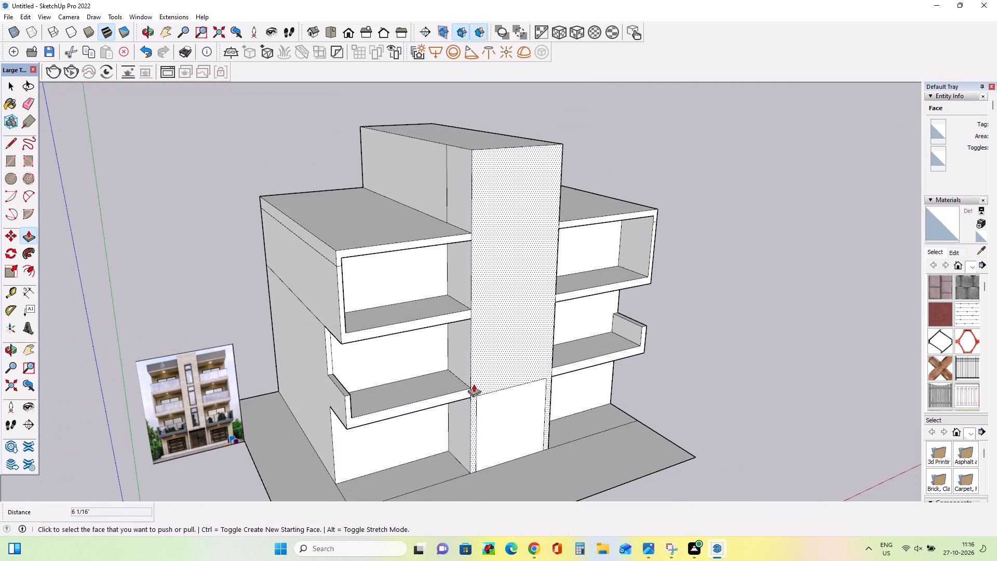
{"action": "scroll", "coordinate": [474, 384], "scroll_direction": "down", "scroll_amount": 1}
{"action": "middle_click_drag", "start_coordinate": [541, 359], "coordinate": [559, 376]}
{"action": "middle_click_drag", "start_coordinate": [411, 241], "coordinate": [413, 252]}
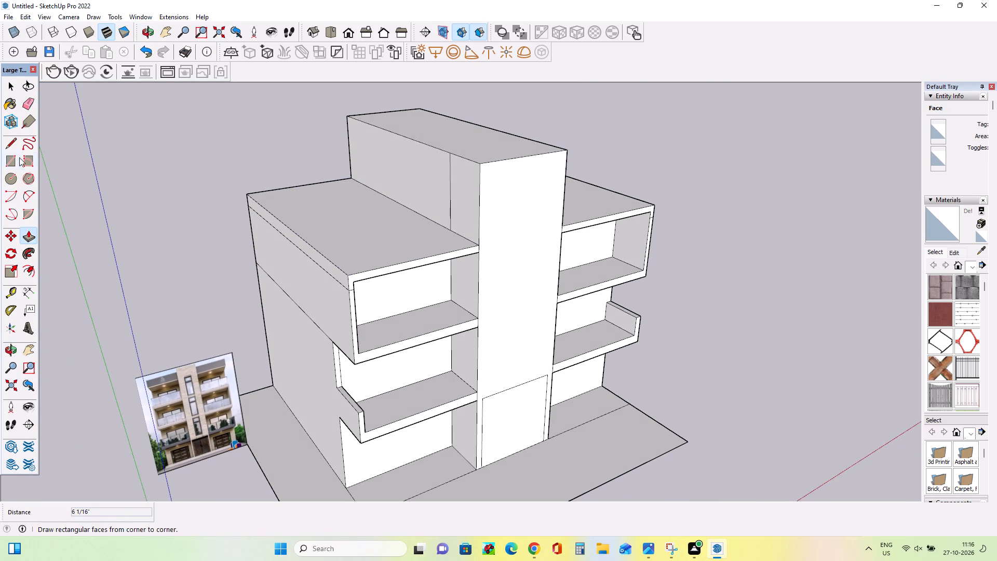
{"action": "left_click", "coordinate": [6, 166]}
{"action": "left_click", "coordinate": [9, 159]}
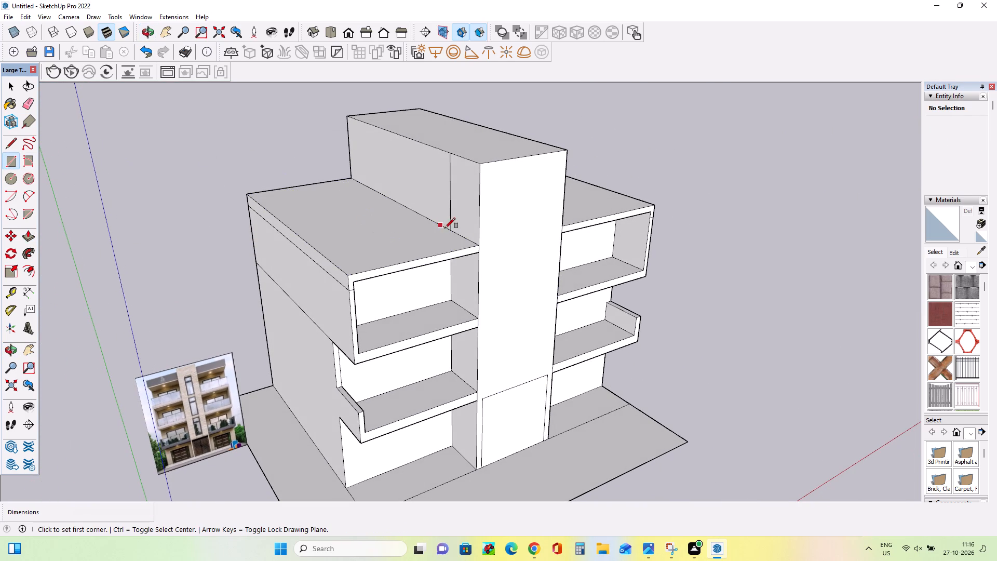
{"action": "left_click", "coordinate": [451, 229]}
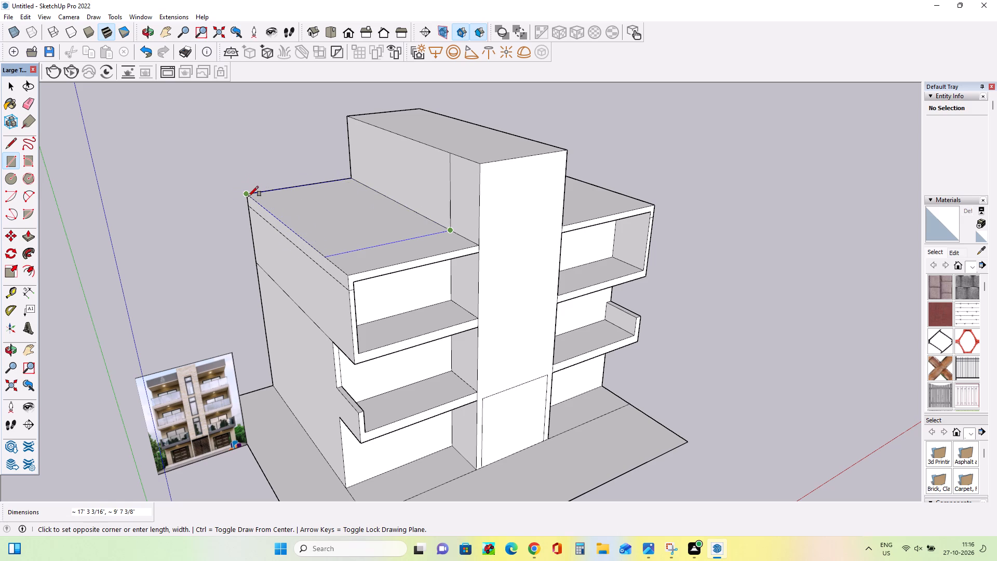
{"action": "left_click", "coordinate": [248, 196]}
Draw a matching rectangle on the right roof slab to its rear outer corner, about 17' 3 3/16" by 9' 8 9/16".
{"action": "middle_click_drag", "start_coordinate": [357, 226], "coordinate": [6, 238]}
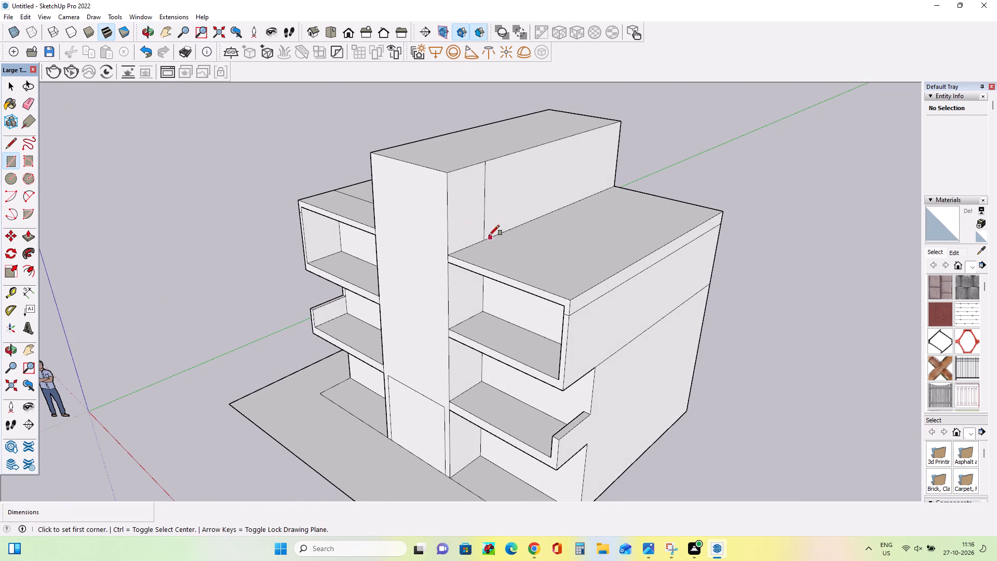
{"action": "left_click", "coordinate": [489, 236]}
{"action": "left_click", "coordinate": [722, 212]}
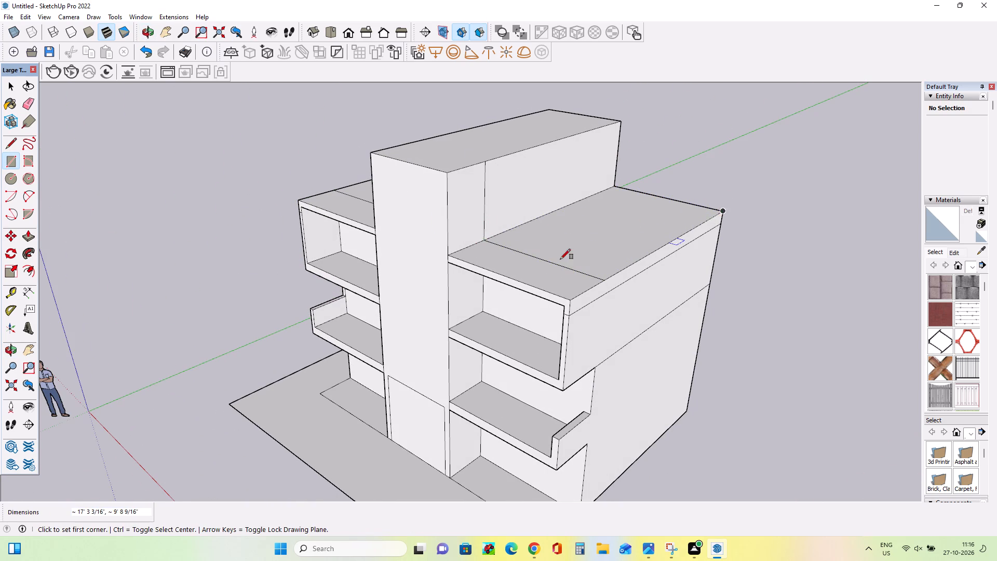
Extrude the left and right rear roof rectangles up about 5' 7 1/8" to the tower's top level, forming another storey.
{"action": "middle_click_drag", "start_coordinate": [560, 261], "coordinate": [770, 240]}
{"action": "scroll", "coordinate": [770, 239], "scroll_direction": "down", "scroll_amount": 3}
{"action": "middle_click_drag", "start_coordinate": [692, 246], "coordinate": [682, 178]}
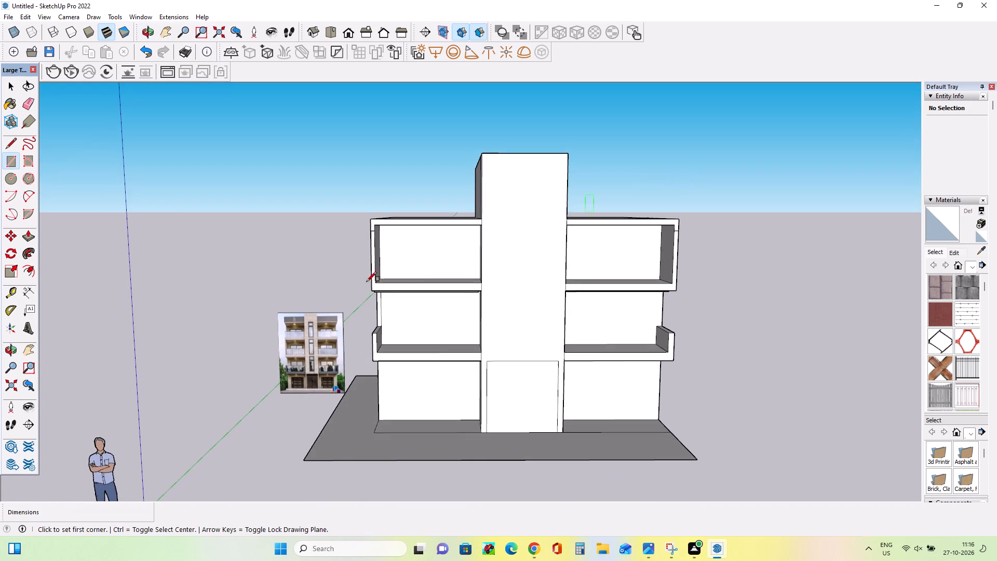
{"action": "middle_click_drag", "start_coordinate": [368, 296], "coordinate": [377, 316]}
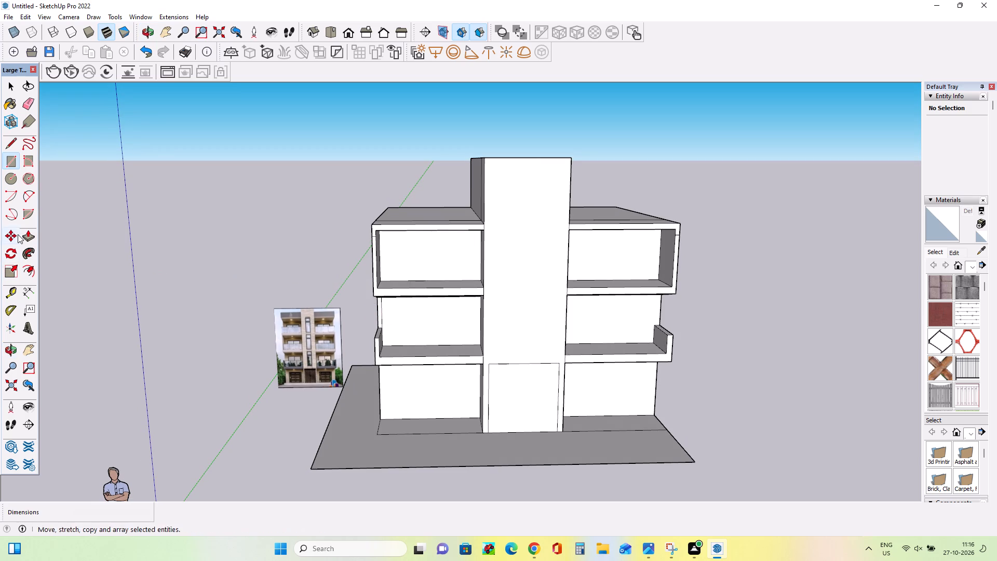
{"action": "left_click", "coordinate": [27, 232]}
{"action": "middle_click_drag", "start_coordinate": [411, 302], "coordinate": [427, 382]}
{"action": "left_click_drag", "start_coordinate": [419, 215], "coordinate": [495, 155]}
{"action": "middle_click_drag", "start_coordinate": [493, 176], "coordinate": [439, 128]}
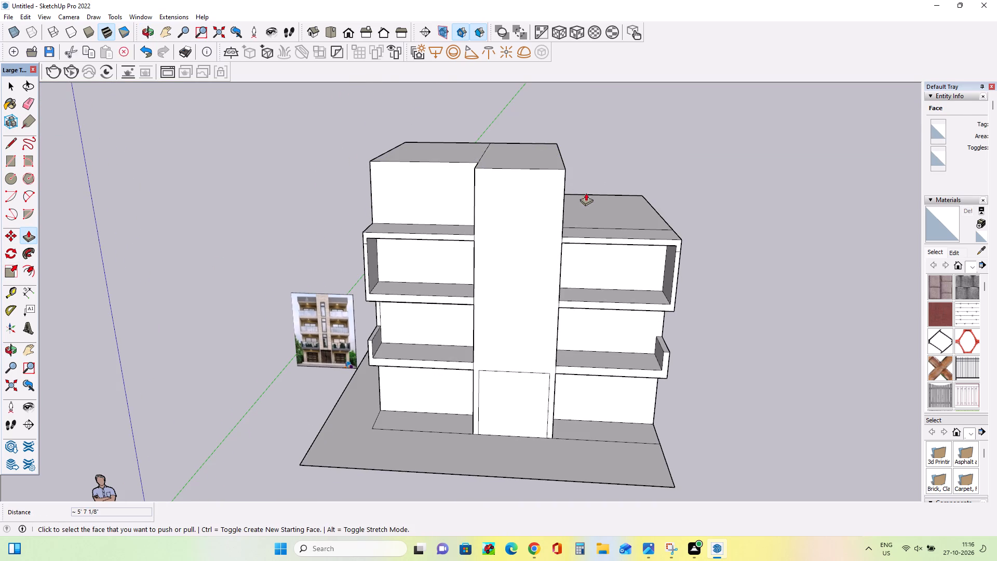
{"action": "left_click_drag", "start_coordinate": [590, 209], "coordinate": [456, 146]}
Study the reference picture's roof parapet, soffits and upper balconies in close-up and compare them with the modelled top storey.
{"action": "middle_click_drag", "start_coordinate": [466, 194], "coordinate": [494, 146]}
{"action": "scroll", "coordinate": [332, 313], "scroll_direction": "up", "scroll_amount": 4}
{"action": "scroll", "coordinate": [270, 388], "scroll_direction": "up", "scroll_amount": 8}
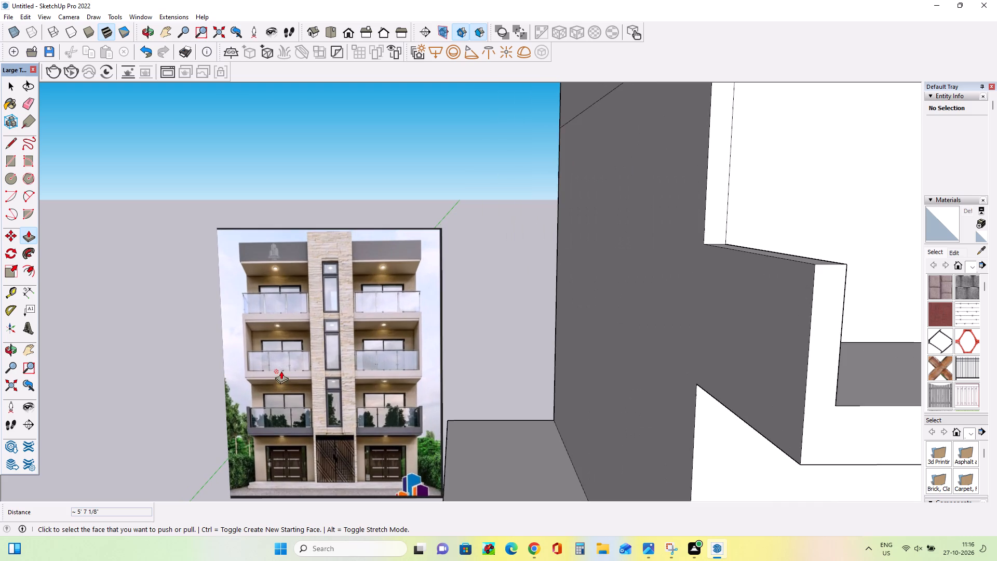
{"action": "scroll", "coordinate": [281, 365], "scroll_direction": "up", "scroll_amount": 3}
{"action": "scroll", "coordinate": [276, 342], "scroll_direction": "down", "scroll_amount": 7}
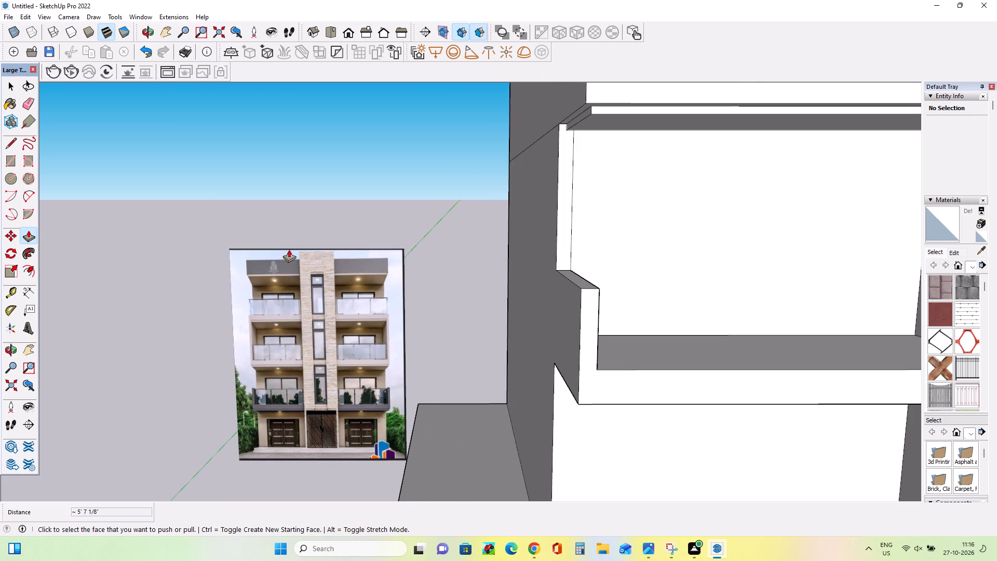
{"action": "scroll", "coordinate": [288, 245], "scroll_direction": "up", "scroll_amount": 12}
{"action": "scroll", "coordinate": [301, 329], "scroll_direction": "up", "scroll_amount": 3}
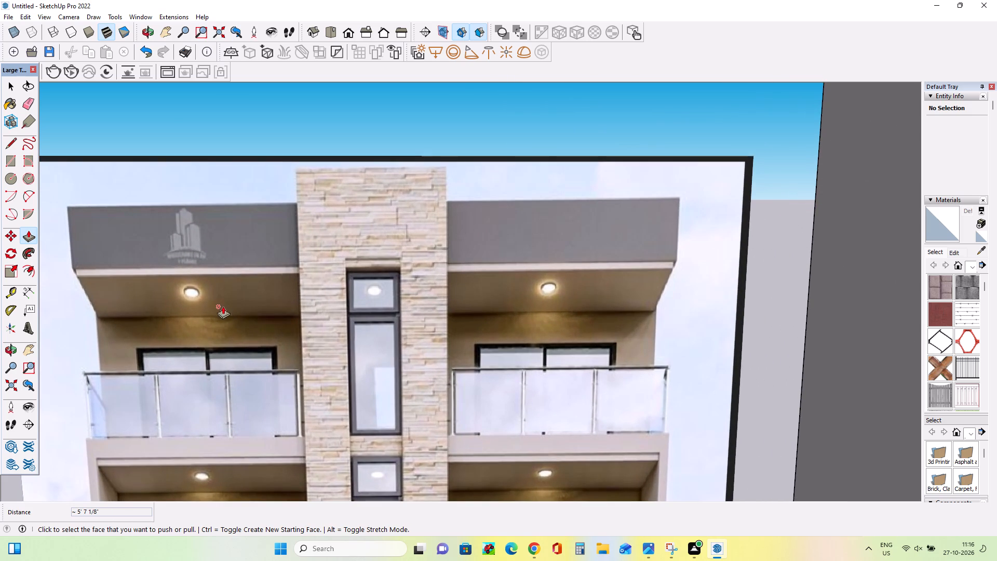
{"action": "scroll", "coordinate": [219, 303], "scroll_direction": "down", "scroll_amount": 15}
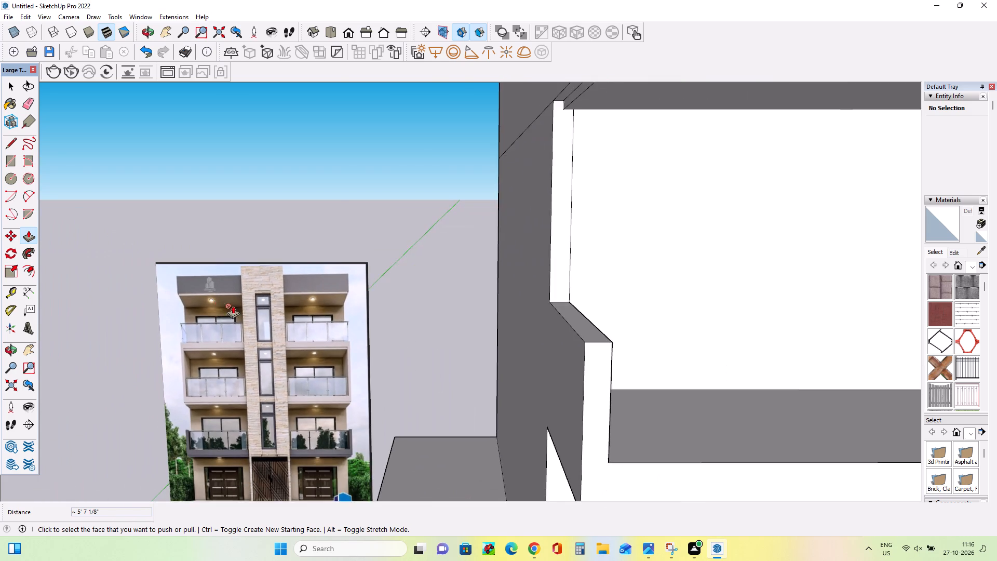
{"action": "scroll", "coordinate": [241, 305], "scroll_direction": "down", "scroll_amount": 4}
{"action": "middle_click_drag", "start_coordinate": [298, 315], "coordinate": [360, 351]}
{"action": "scroll", "coordinate": [180, 351], "scroll_direction": "up", "scroll_amount": 12}
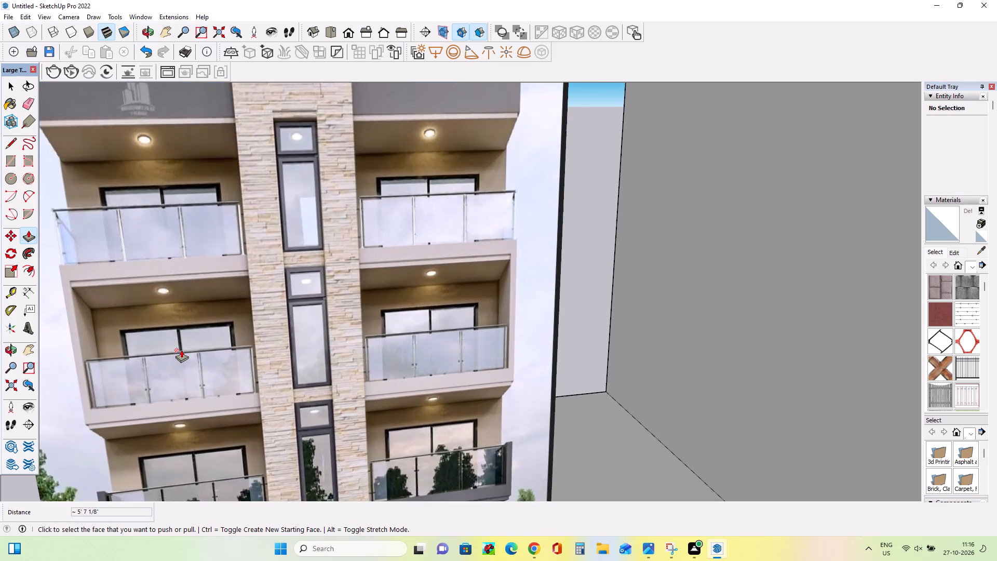
{"action": "scroll", "coordinate": [181, 350], "scroll_direction": "up", "scroll_amount": 5}
{"action": "scroll", "coordinate": [181, 350], "scroll_direction": "down", "scroll_amount": 3}
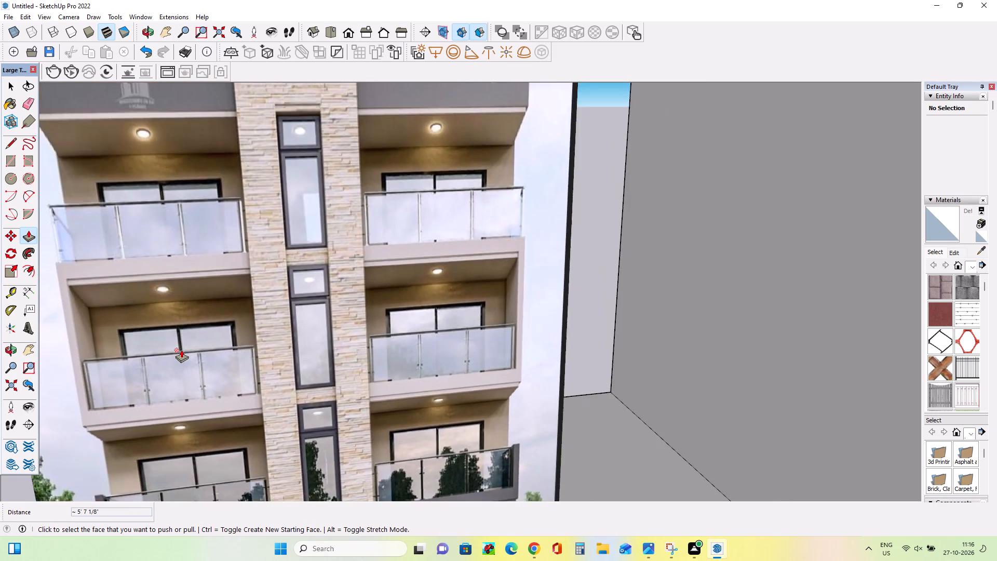
{"action": "scroll", "coordinate": [181, 350], "scroll_direction": "down", "scroll_amount": 20}
{"action": "scroll", "coordinate": [181, 350], "scroll_direction": "down", "scroll_amount": 1}
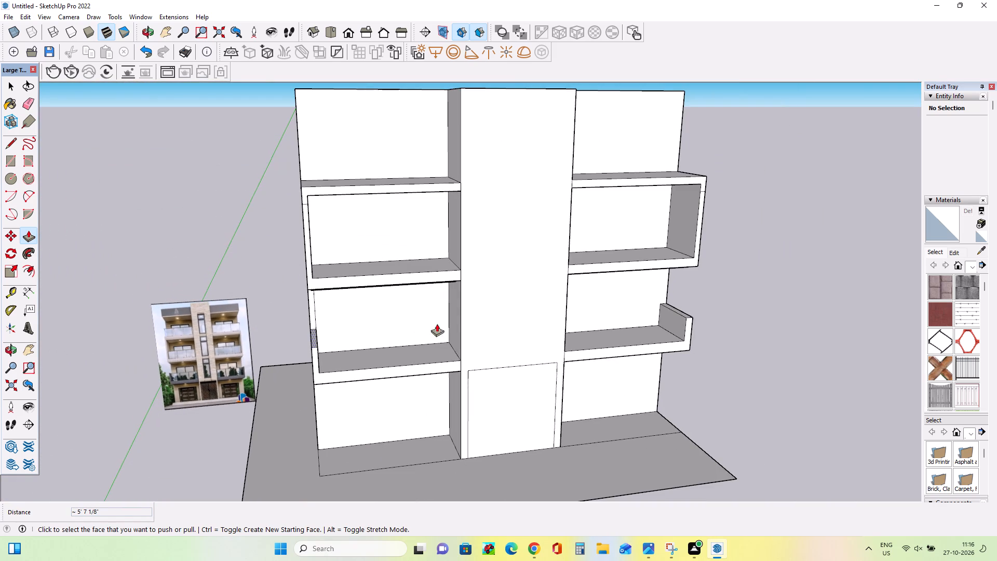
Pull the central tower's front face and its entrance panel forward about 6 7/8", keeping them flush.
{"action": "left_click", "coordinate": [465, 324]}
{"action": "left_click_drag", "start_coordinate": [481, 398], "coordinate": [469, 406]}
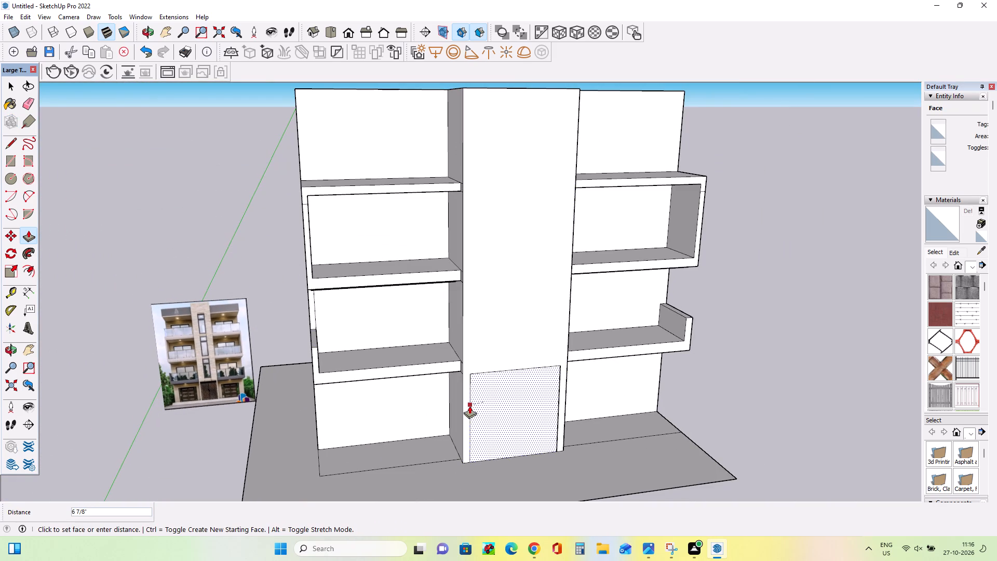
{"action": "left_click_drag", "start_coordinate": [469, 406], "coordinate": [467, 407]}
Raise the left, central and right roof faces by about 9 7/8" to one common level.
{"action": "scroll", "coordinate": [453, 398], "scroll_direction": "down", "scroll_amount": 7}
{"action": "middle_click_drag", "start_coordinate": [477, 324], "coordinate": [489, 291]}
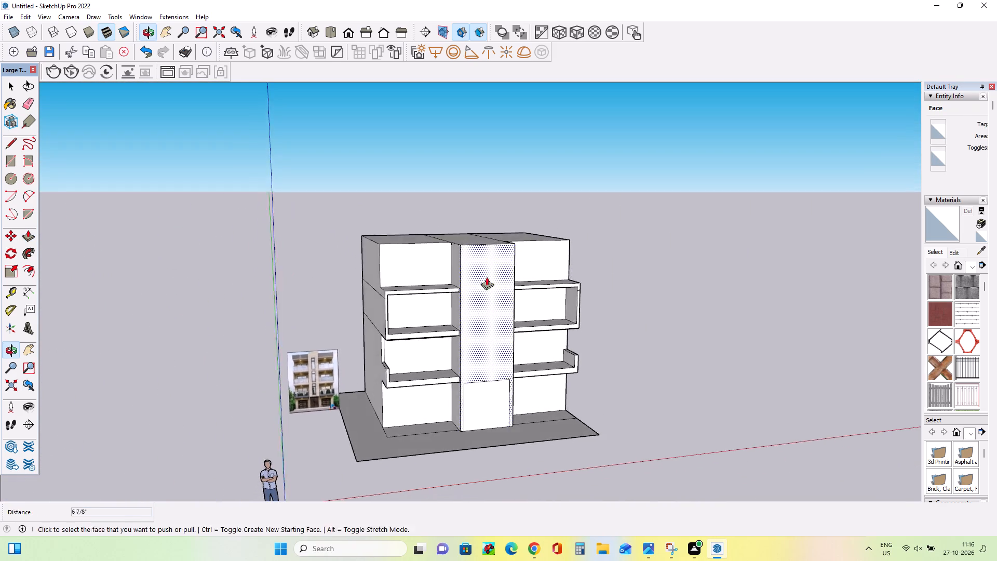
{"action": "scroll", "coordinate": [464, 231], "scroll_direction": "up", "scroll_amount": 3}
{"action": "middle_click_drag", "start_coordinate": [465, 249], "coordinate": [470, 281]}
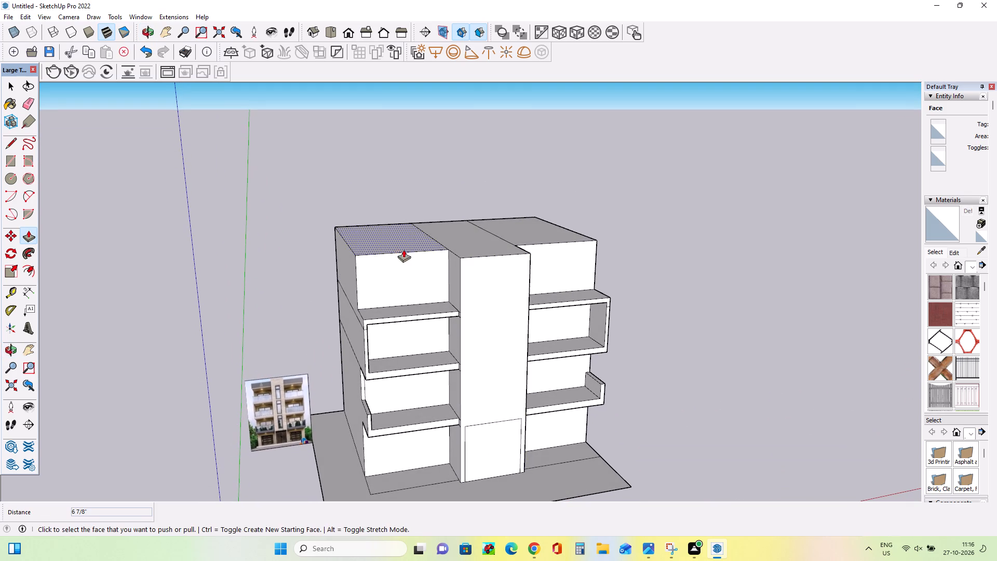
{"action": "middle_click_drag", "start_coordinate": [403, 249], "coordinate": [402, 231]}
{"action": "scroll", "coordinate": [353, 289], "scroll_direction": "up", "scroll_amount": 4}
{"action": "scroll", "coordinate": [225, 399], "scroll_direction": "down", "scroll_amount": 4}
{"action": "scroll", "coordinate": [327, 345], "scroll_direction": "down", "scroll_amount": 2}
{"action": "middle_click_drag", "start_coordinate": [382, 292], "coordinate": [343, 239]}
{"action": "middle_click_drag", "start_coordinate": [391, 303], "coordinate": [402, 380]}
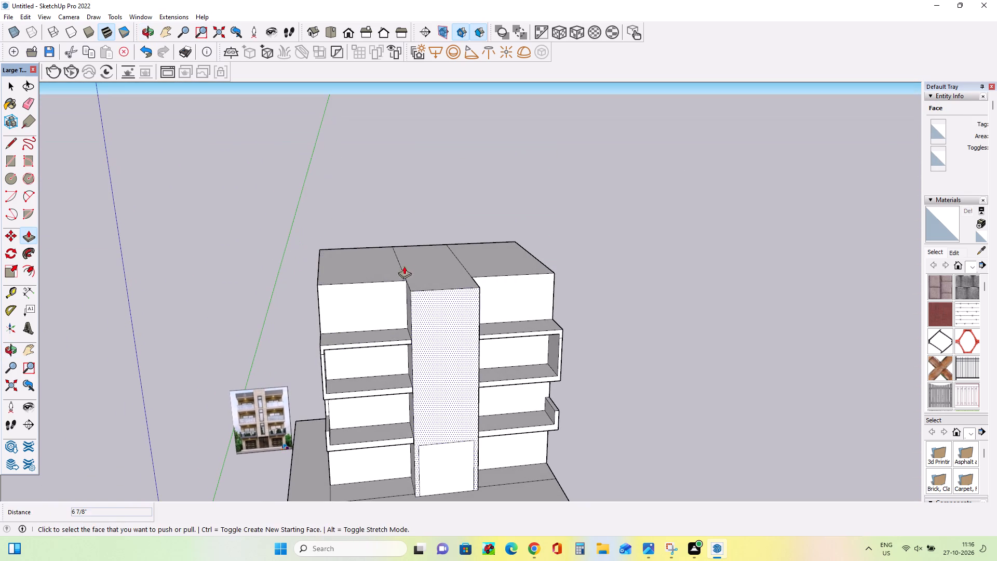
{"action": "left_click_drag", "start_coordinate": [387, 267], "coordinate": [388, 260]}
{"action": "left_click_drag", "start_coordinate": [419, 272], "coordinate": [390, 261]}
{"action": "left_click_drag", "start_coordinate": [486, 256], "coordinate": [442, 249]}
Draw a thin strip about 4 11/16" by 9' 7 3/8" across the left top-storey wall, just below its upper edge.
{"action": "middle_click_drag", "start_coordinate": [449, 302], "coordinate": [432, 242]}
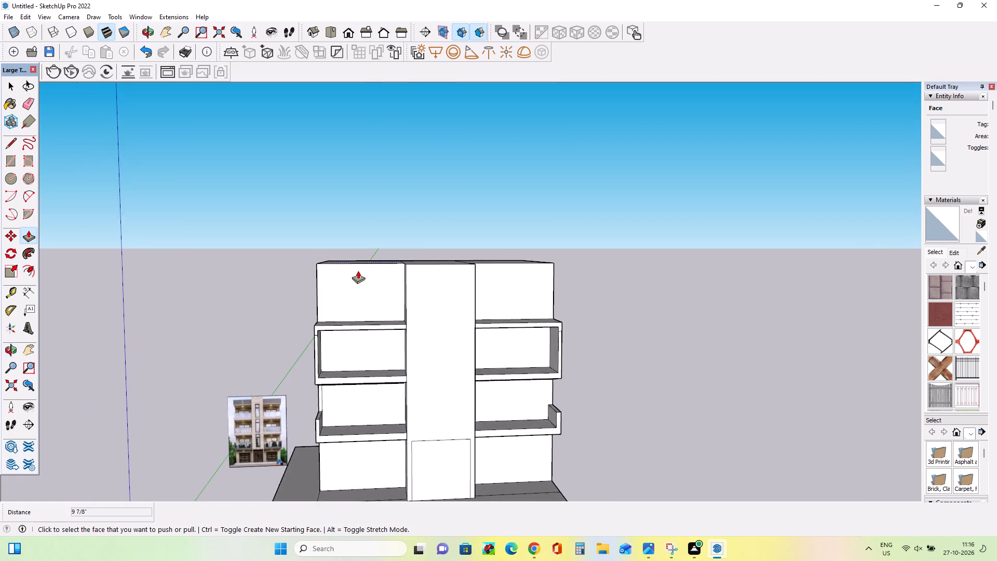
{"action": "scroll", "coordinate": [358, 271], "scroll_direction": "up", "scroll_amount": 3}
{"action": "left_click", "coordinate": [10, 157]}
{"action": "scroll", "coordinate": [320, 277], "scroll_direction": "up", "scroll_amount": 3}
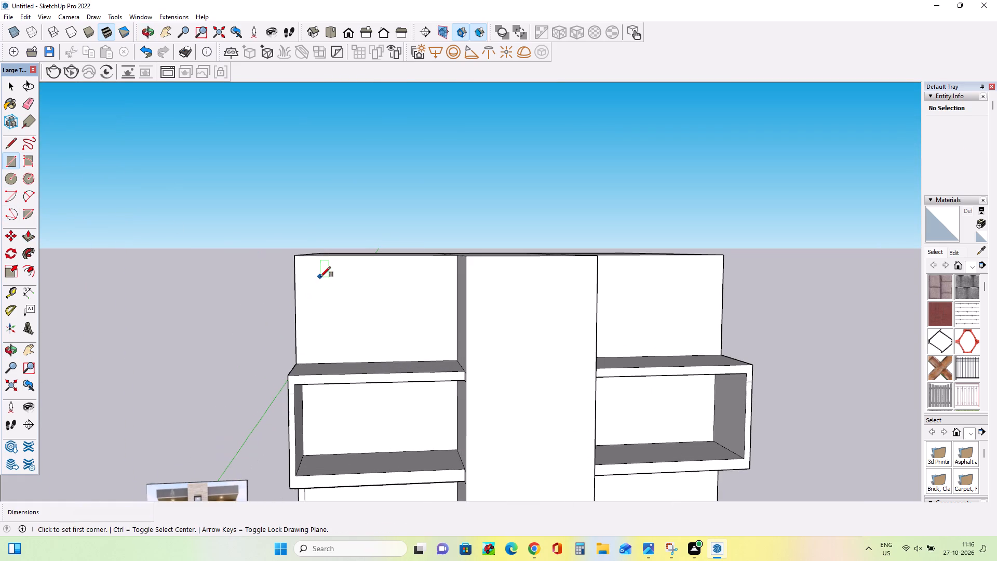
{"action": "left_click", "coordinate": [293, 280]}
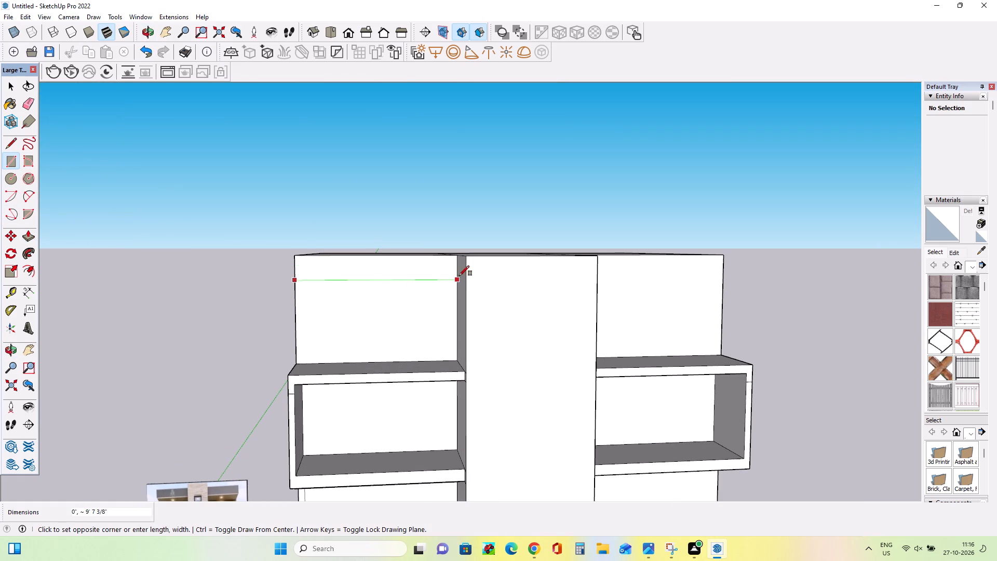
{"action": "scroll", "coordinate": [454, 274], "scroll_direction": "up", "scroll_amount": 3}
{"action": "left_click", "coordinate": [456, 273]}
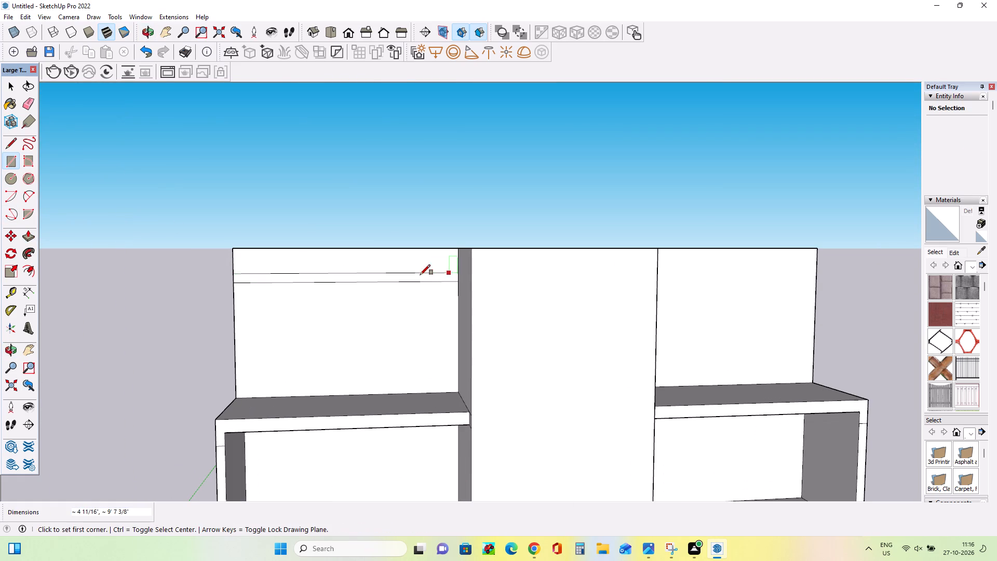
Draw a matching strip about 5 7/8" by 9' 8 9/16" across the right top-storey wall at the same level.
{"action": "scroll", "coordinate": [269, 262], "scroll_direction": "down", "scroll_amount": 6}
{"action": "middle_click_drag", "start_coordinate": [491, 292], "coordinate": [428, 299]}
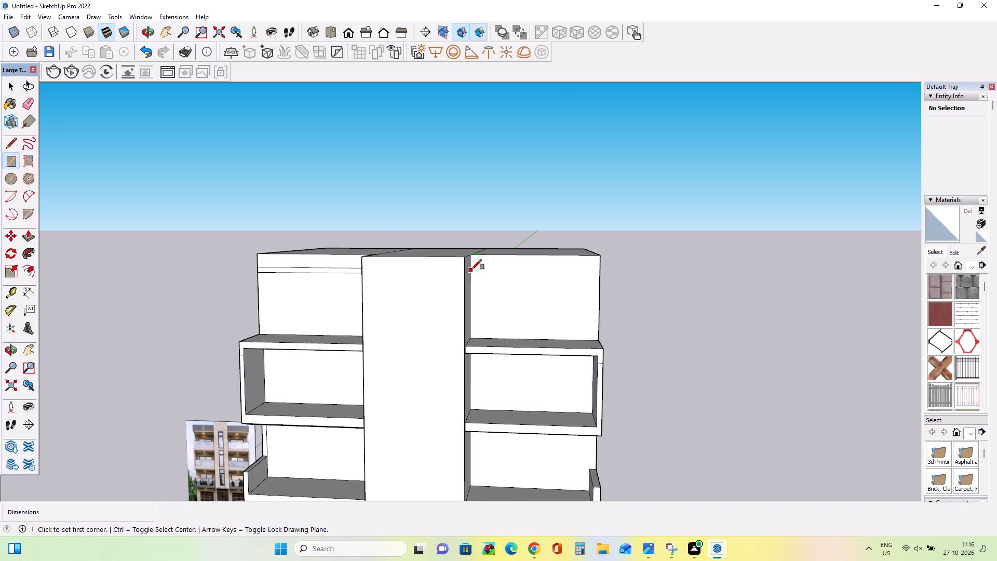
{"action": "left_click", "coordinate": [471, 268]}
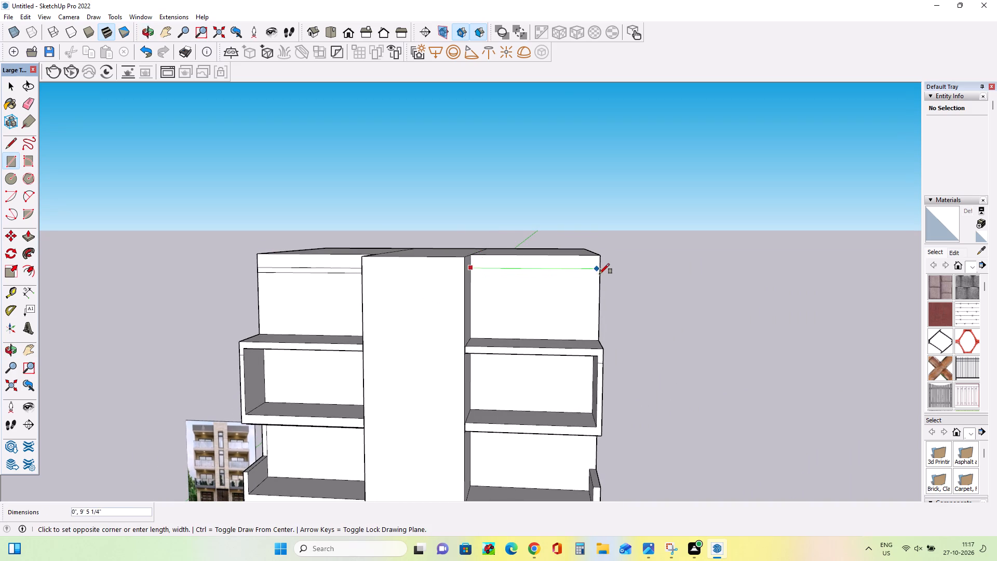
{"action": "scroll", "coordinate": [600, 276], "scroll_direction": "up", "scroll_amount": 4}
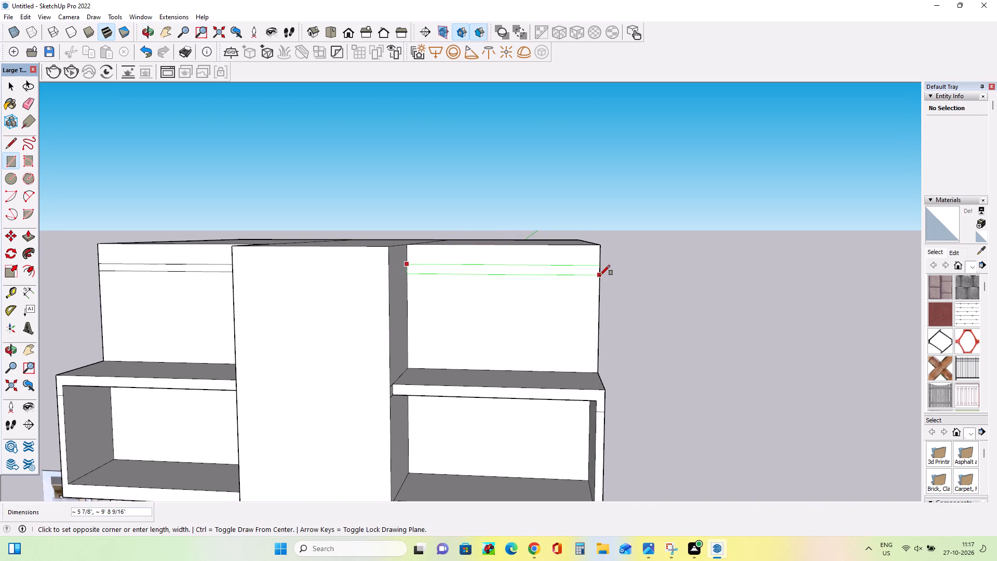
{"action": "left_click", "coordinate": [600, 274]}
Compare the roof bands outlined on the front walls with the roof edge in the reference picture.
{"action": "middle_click_drag", "start_coordinate": [475, 311], "coordinate": [526, 297]}
{"action": "scroll", "coordinate": [526, 297], "scroll_direction": "down", "scroll_amount": 2}
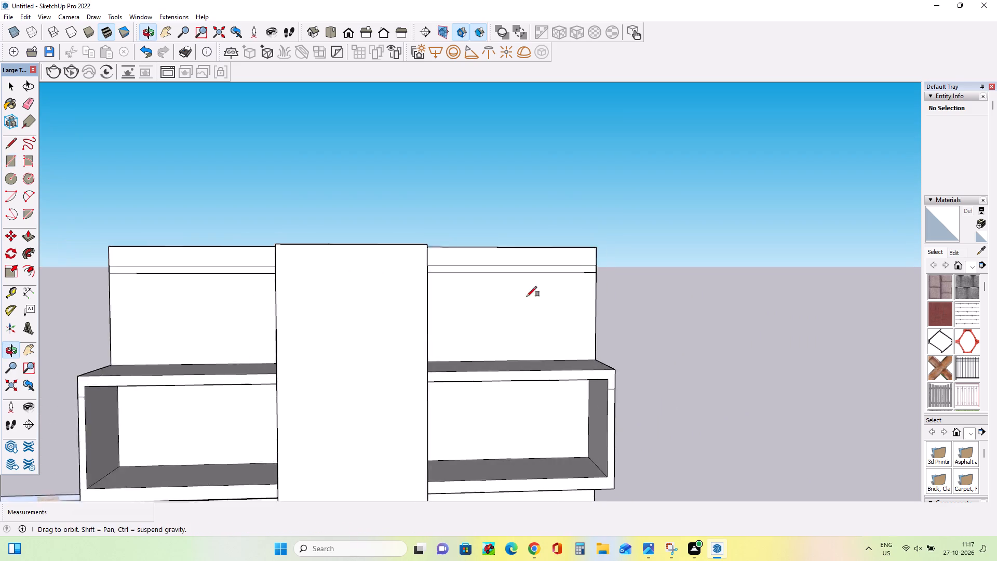
{"action": "scroll", "coordinate": [527, 297], "scroll_direction": "down", "scroll_amount": 8}
{"action": "scroll", "coordinate": [344, 401], "scroll_direction": "up", "scroll_amount": 18}
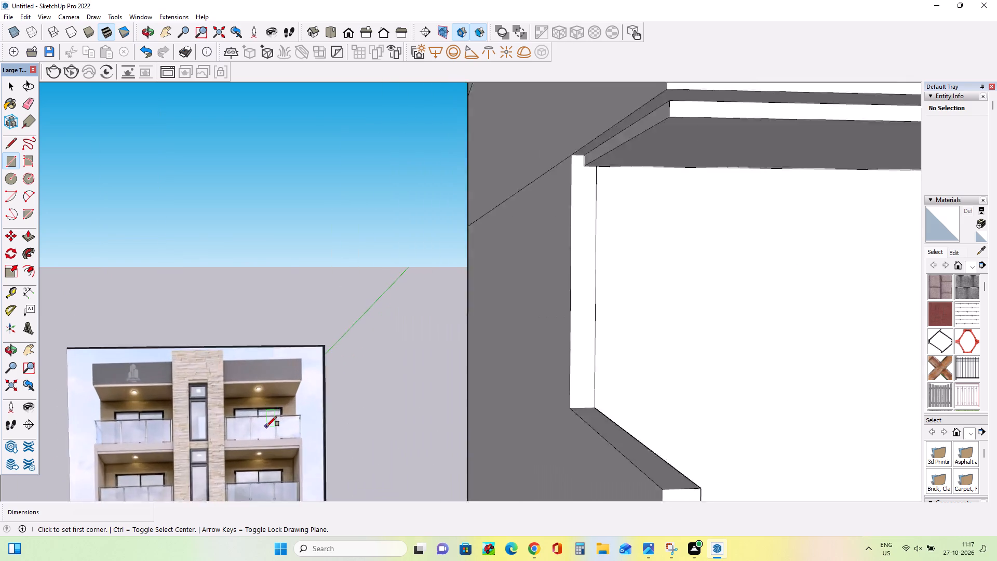
{"action": "scroll", "coordinate": [266, 426], "scroll_direction": "up", "scroll_amount": 2}
{"action": "scroll", "coordinate": [236, 382], "scroll_direction": "down", "scroll_amount": 18}
{"action": "middle_click_drag", "start_coordinate": [424, 391], "coordinate": [434, 403]}
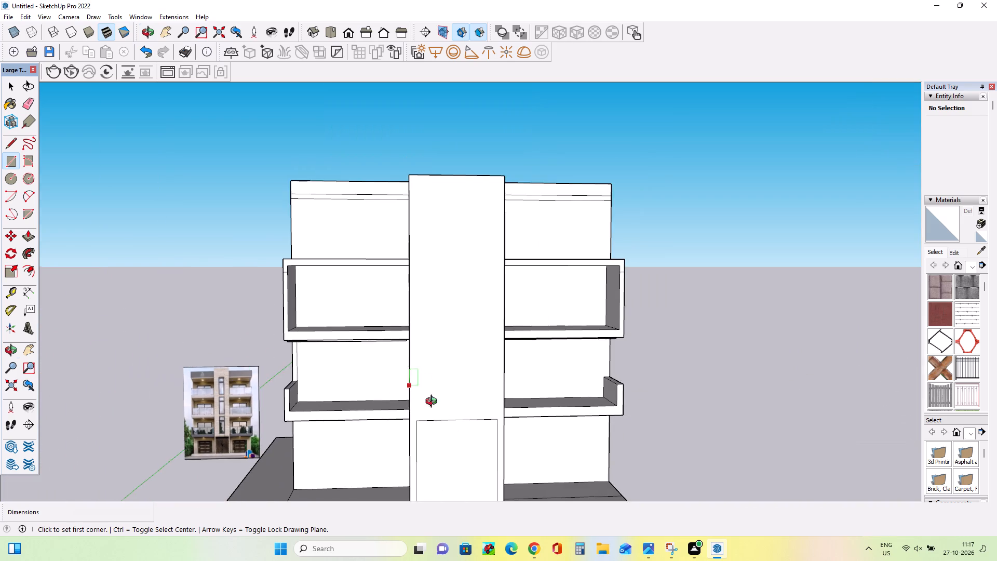
Pull the left and right roof bands and the thin strips beneath them forward about 4' 2 9/16", flush with the tower's front.
{"action": "middle_click_drag", "start_coordinate": [434, 403], "coordinate": [496, 486]}
{"action": "left_click", "coordinate": [29, 238]}
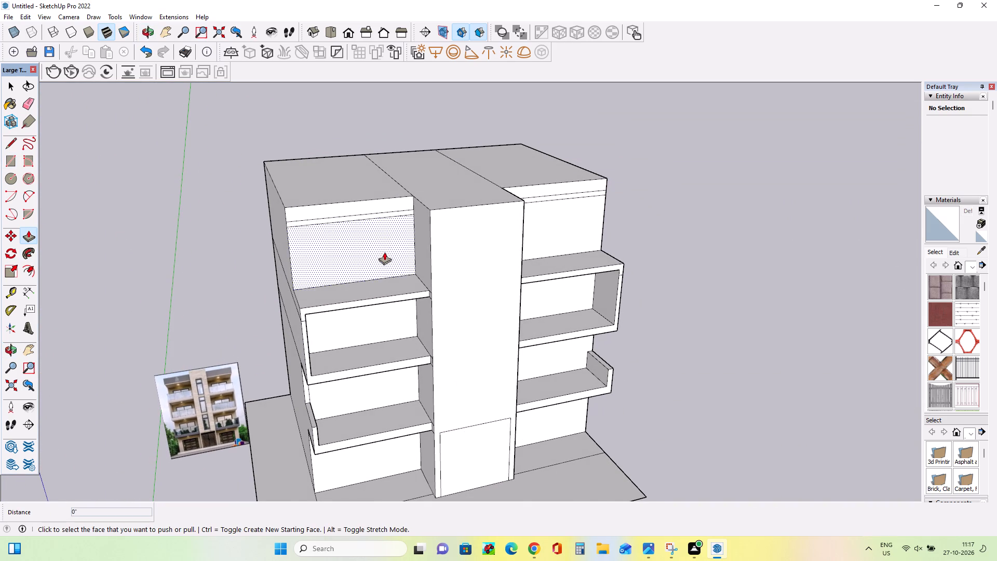
{"action": "scroll", "coordinate": [383, 242], "scroll_direction": "up", "scroll_amount": 3}
{"action": "left_click_drag", "start_coordinate": [402, 207], "coordinate": [461, 220]}
{"action": "middle_click_drag", "start_coordinate": [610, 202], "coordinate": [470, 220]}
{"action": "left_click_drag", "start_coordinate": [560, 208], "coordinate": [511, 221]}
{"action": "middle_click_drag", "start_coordinate": [479, 240], "coordinate": [543, 205]}
{"action": "left_click_drag", "start_coordinate": [349, 180], "coordinate": [430, 203]}
{"action": "left_click_drag", "start_coordinate": [563, 180], "coordinate": [520, 199]}
Inspect the projecting roof bands and the whole facade from the front, from below and from above.
{"action": "middle_click_drag", "start_coordinate": [419, 218], "coordinate": [417, 218]}
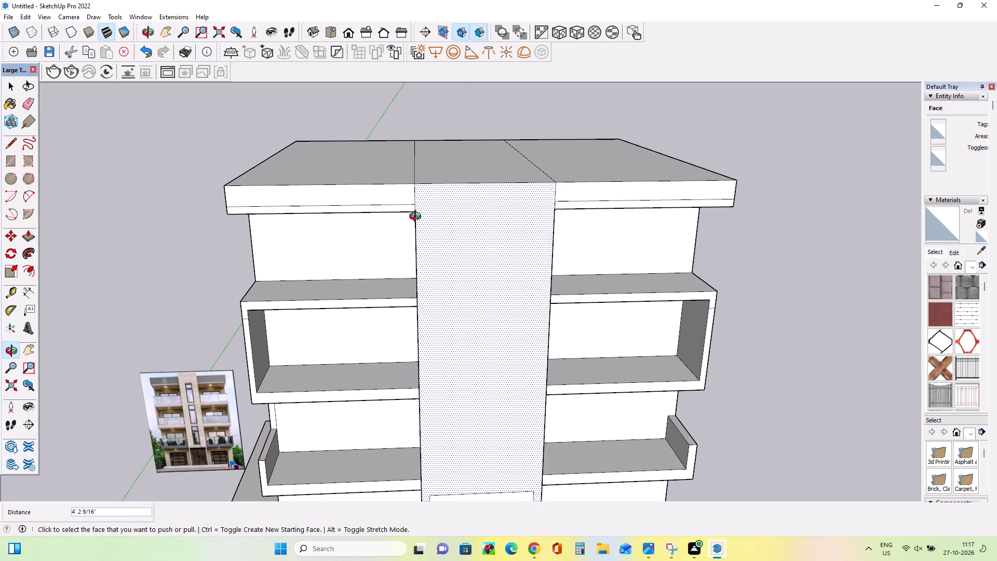
{"action": "middle_click_drag", "start_coordinate": [417, 218], "coordinate": [433, 215]}
{"action": "middle_click_drag", "start_coordinate": [421, 206], "coordinate": [425, 143]}
{"action": "scroll", "coordinate": [420, 141], "scroll_direction": "down", "scroll_amount": 3}
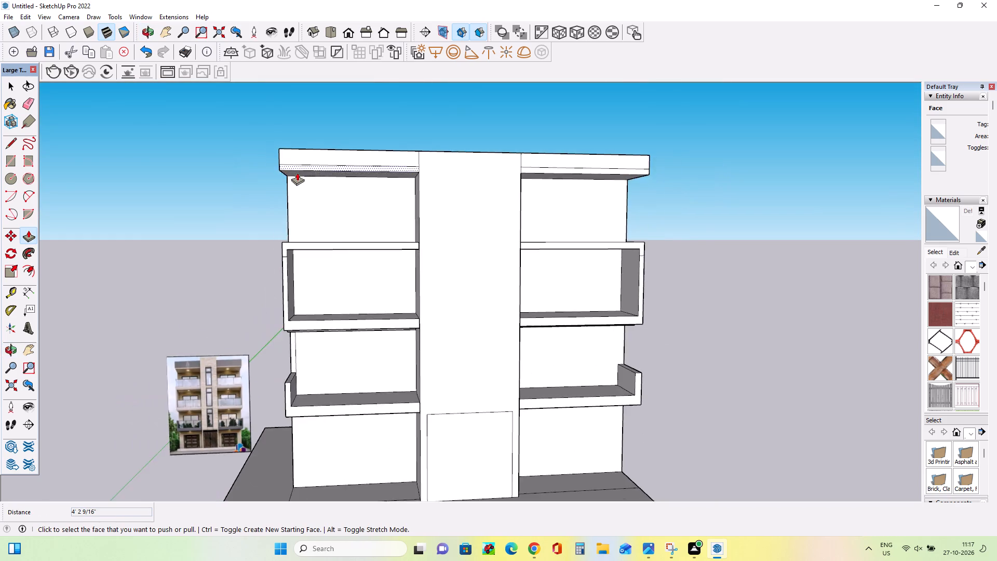
{"action": "scroll", "coordinate": [297, 172], "scroll_direction": "down", "scroll_amount": 7}
{"action": "middle_click_drag", "start_coordinate": [415, 260], "coordinate": [397, 245]}
{"action": "scroll", "coordinate": [386, 188], "scroll_direction": "up", "scroll_amount": 4}
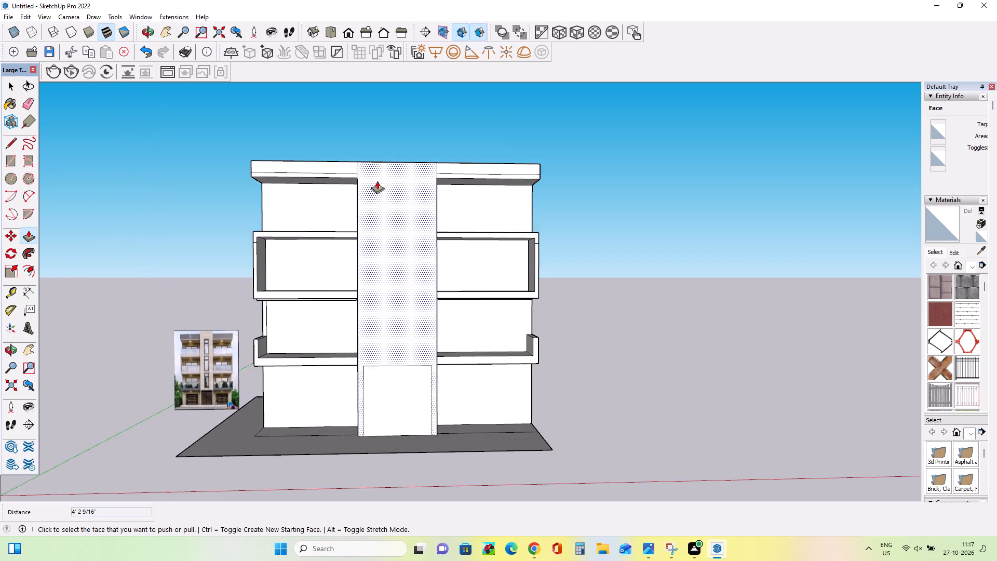
{"action": "scroll", "coordinate": [377, 181], "scroll_direction": "up", "scroll_amount": 3}
{"action": "middle_click_drag", "start_coordinate": [353, 202], "coordinate": [386, 277]}
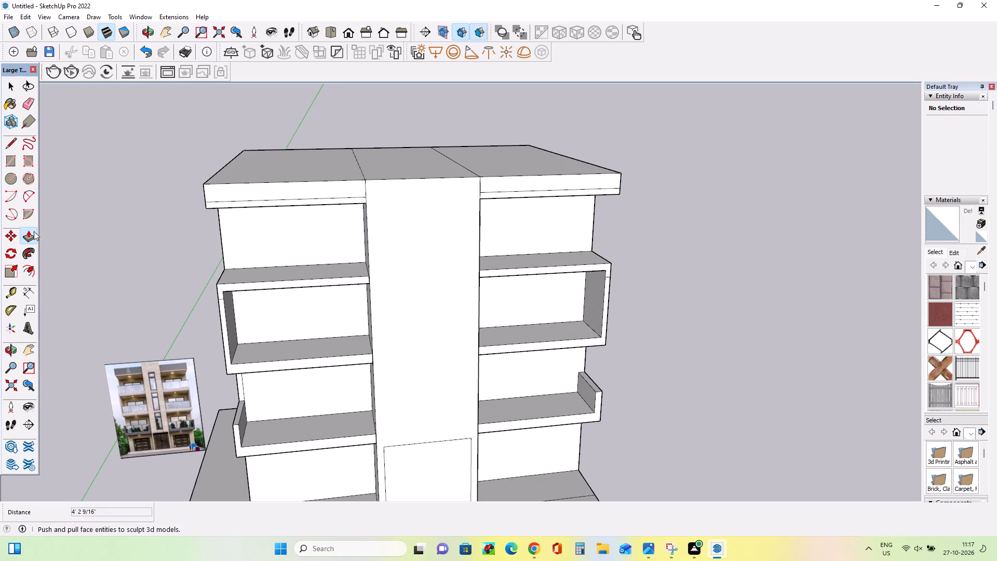
Push/Pull the left roof band upward, raising its top about 8" and its underside about 9".
{"action": "left_click", "coordinate": [36, 232]}
{"action": "left_click", "coordinate": [34, 236]}
{"action": "left_click_drag", "start_coordinate": [255, 166], "coordinate": [257, 157]}
{"action": "middle_click_drag", "start_coordinate": [277, 192], "coordinate": [285, 143]}
{"action": "middle_click_drag", "start_coordinate": [258, 188], "coordinate": [280, 148]}
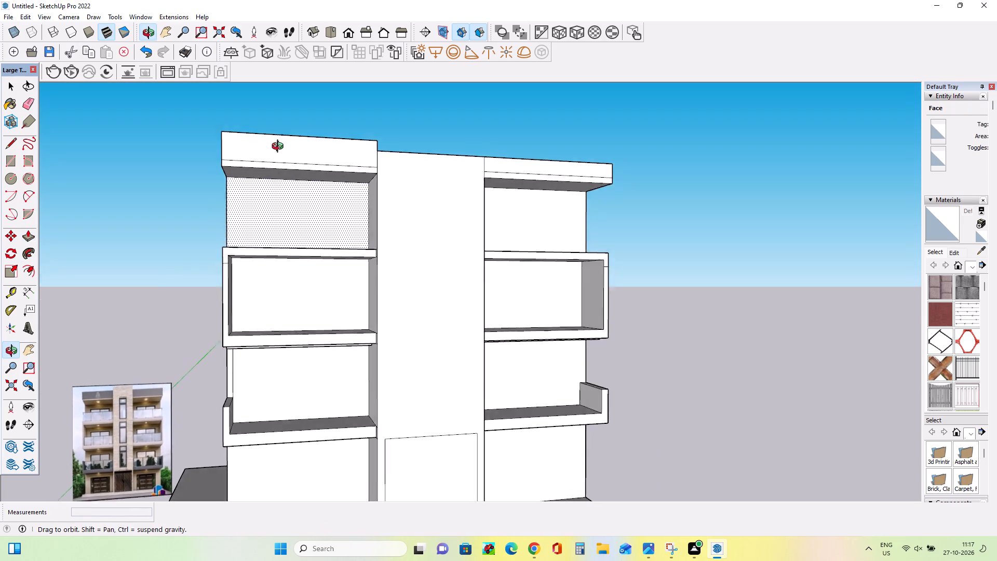
{"action": "middle_click_drag", "start_coordinate": [280, 148], "coordinate": [280, 146]}
{"action": "left_click_drag", "start_coordinate": [275, 164], "coordinate": [278, 157]}
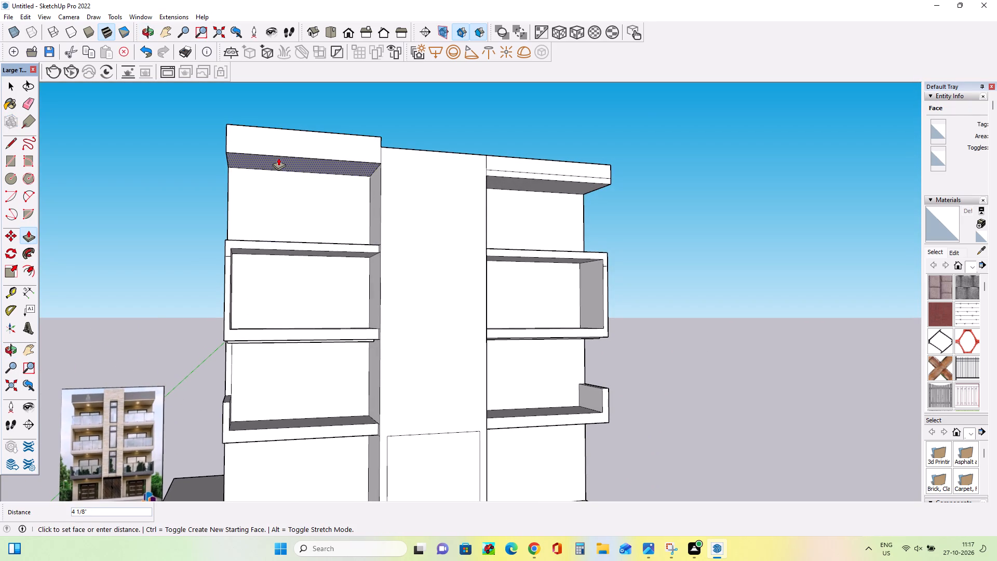
{"action": "left_click_drag", "start_coordinate": [278, 157], "coordinate": [280, 152]}
Raise the tower's top about 8" and the right roof's top so both are flush with the raised left roof.
{"action": "middle_click_drag", "start_coordinate": [276, 160], "coordinate": [275, 167]}
{"action": "scroll", "coordinate": [314, 163], "scroll_direction": "up", "scroll_amount": 3}
{"action": "middle_click_drag", "start_coordinate": [352, 165], "coordinate": [268, 212]}
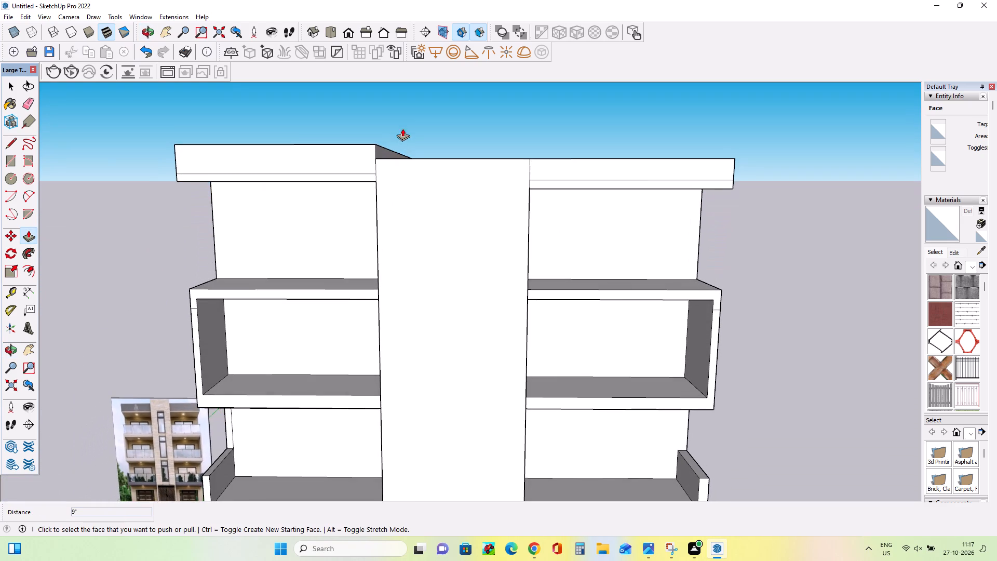
{"action": "middle_click_drag", "start_coordinate": [403, 151], "coordinate": [413, 234]}
{"action": "left_click_drag", "start_coordinate": [406, 194], "coordinate": [361, 181]}
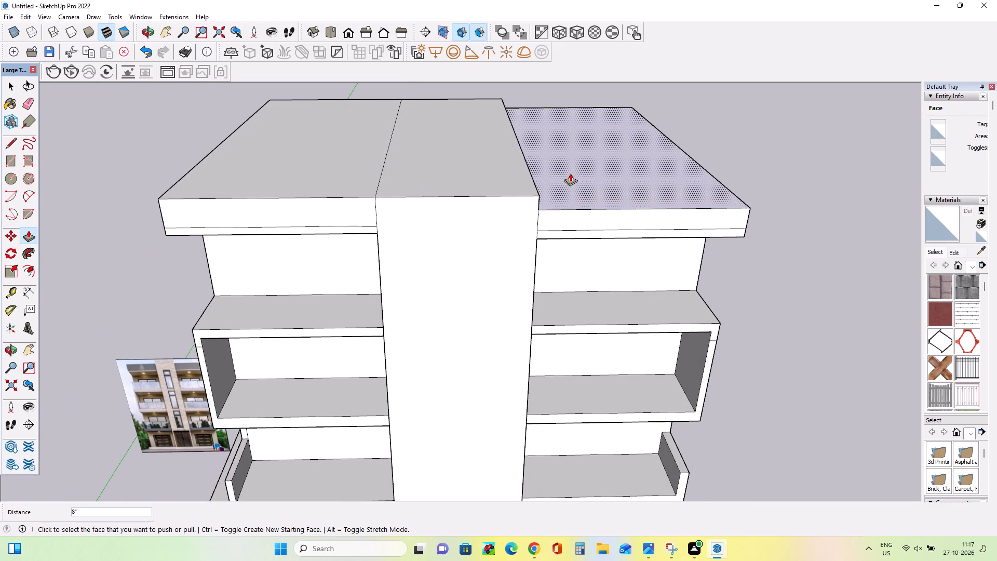
{"action": "middle_click_drag", "start_coordinate": [602, 243], "coordinate": [574, 188]}
{"action": "left_click_drag", "start_coordinate": [558, 157], "coordinate": [524, 140]}
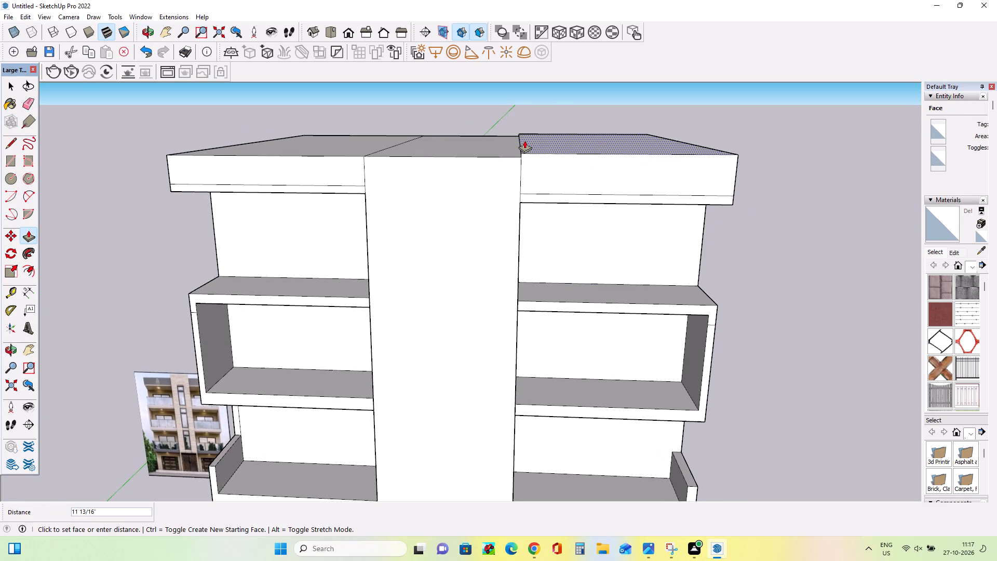
{"action": "left_click_drag", "start_coordinate": [524, 140], "coordinate": [504, 155]}
Push the underside of the right roof band upward to match the thickness of the left band.
{"action": "middle_click_drag", "start_coordinate": [648, 216], "coordinate": [601, 146]}
{"action": "left_click_drag", "start_coordinate": [588, 165], "coordinate": [587, 153]}
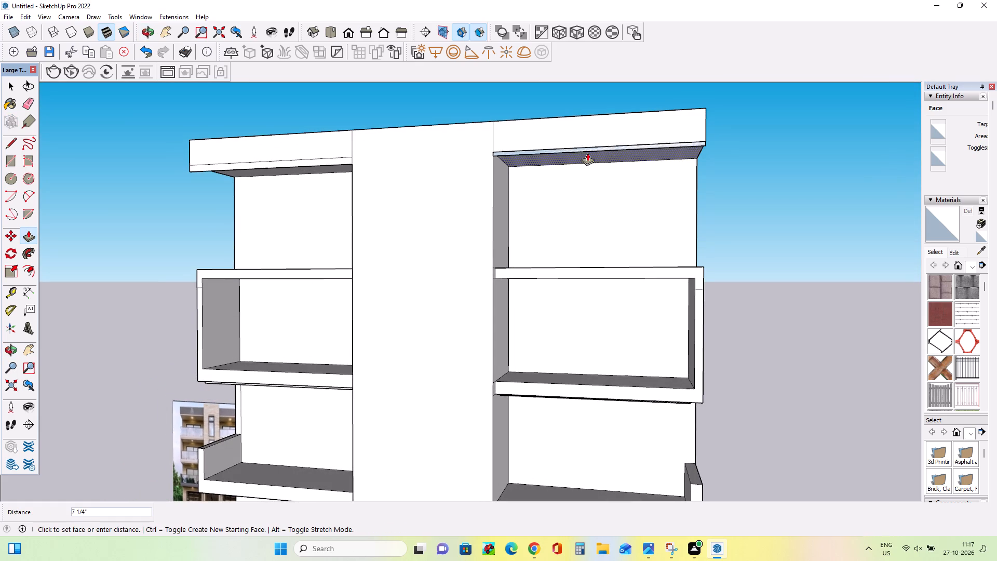
{"action": "left_click_drag", "start_coordinate": [587, 153], "coordinate": [587, 150]}
Inspect the raised roof bands and the whole facade from the front and from below.
{"action": "middle_click_drag", "start_coordinate": [457, 179], "coordinate": [519, 182]}
{"action": "scroll", "coordinate": [291, 172], "scroll_direction": "down", "scroll_amount": 7}
{"action": "middle_click_drag", "start_coordinate": [441, 214], "coordinate": [443, 230]}
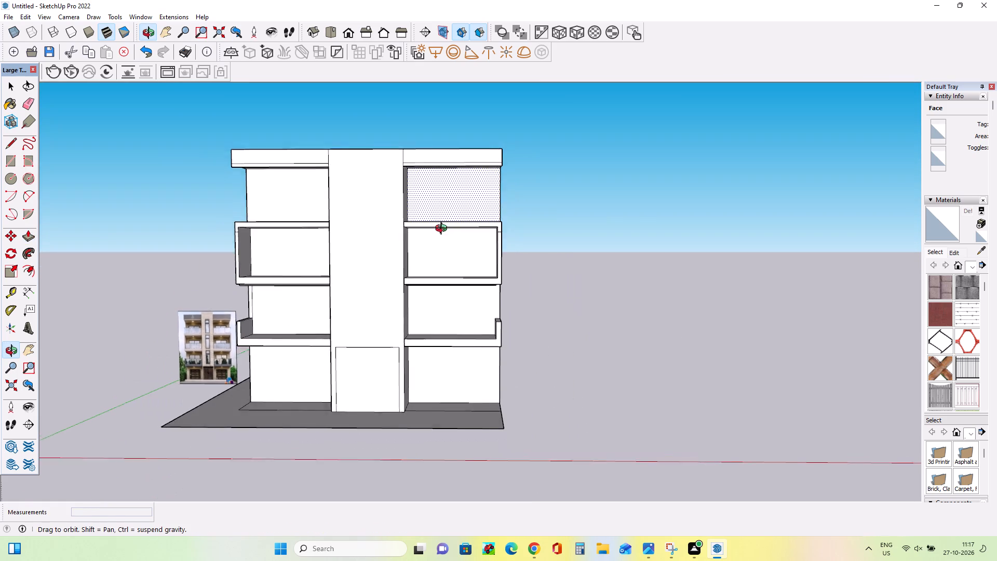
{"action": "middle_click_drag", "start_coordinate": [443, 230], "coordinate": [456, 241]}
{"action": "middle_click_drag", "start_coordinate": [470, 221], "coordinate": [487, 201]}
{"action": "middle_click_drag", "start_coordinate": [488, 204], "coordinate": [454, 234]}
{"action": "scroll", "coordinate": [392, 237], "scroll_direction": "up", "scroll_amount": 3}
{"action": "middle_click_drag", "start_coordinate": [392, 237], "coordinate": [452, 209]}
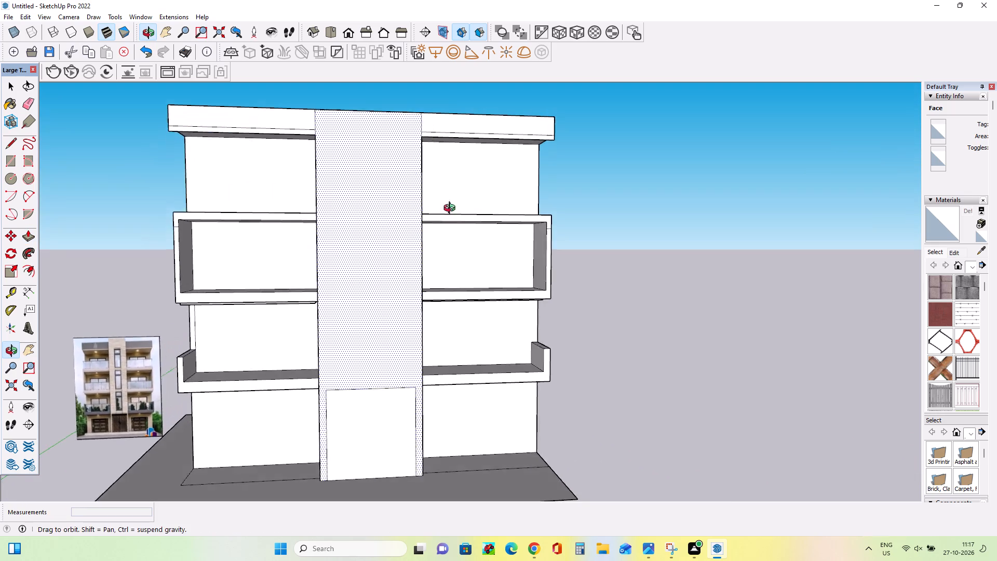
{"action": "middle_click_drag", "start_coordinate": [452, 209], "coordinate": [482, 253]}
Push/Pull the top of the right third-storey balcony box about 1 5/16" to level it with the left box's top.
{"action": "scroll", "coordinate": [275, 223], "scroll_direction": "up", "scroll_amount": 2}
{"action": "left_click", "coordinate": [277, 230]}
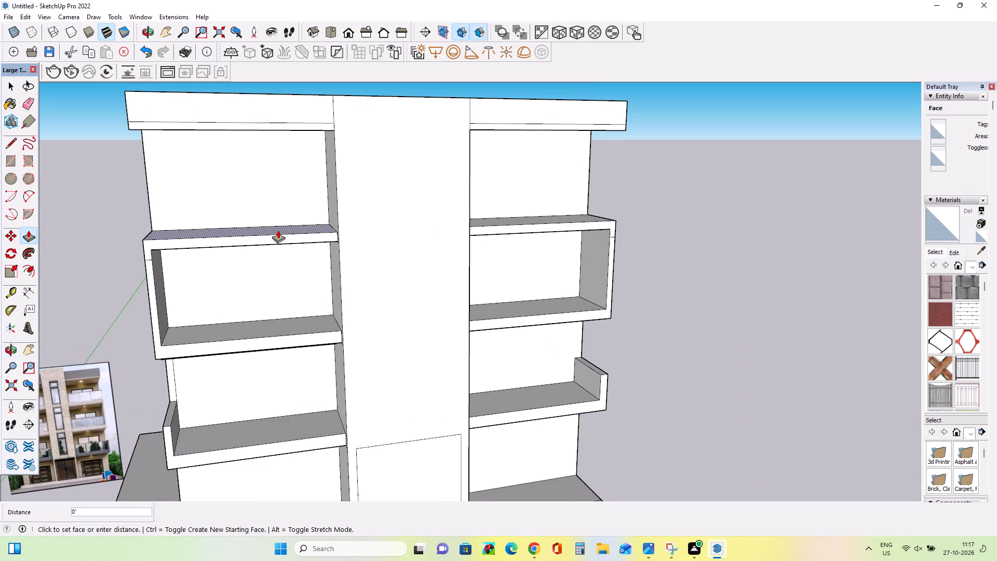
{"action": "left_click_drag", "start_coordinate": [476, 223], "coordinate": [319, 231]}
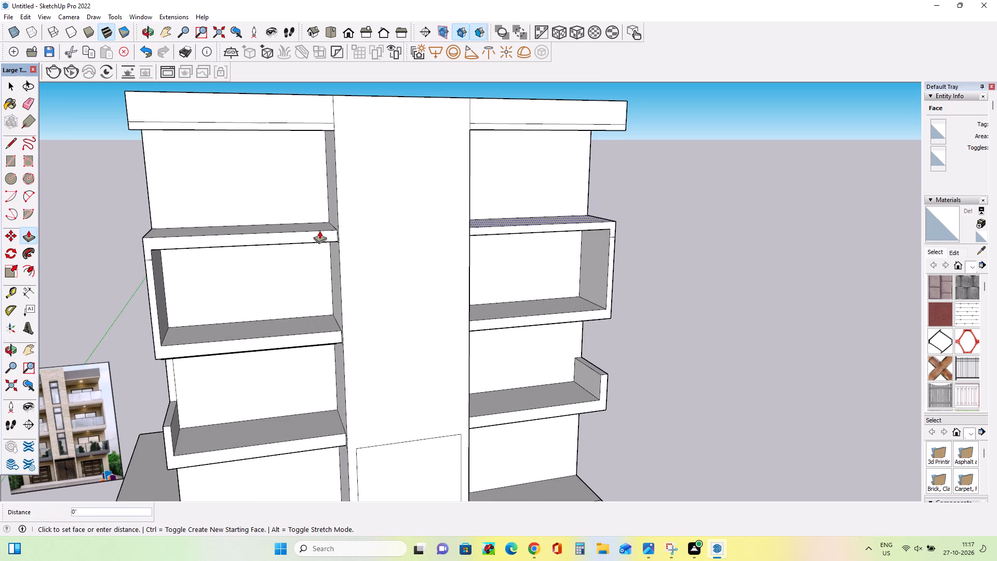
{"action": "left_click_drag", "start_coordinate": [319, 231], "coordinate": [313, 231]}
Compare the undersides of the balconies and roof bands with the balcony ceilings in the reference picture.
{"action": "middle_click_drag", "start_coordinate": [314, 241], "coordinate": [306, 141]}
{"action": "scroll", "coordinate": [236, 211], "scroll_direction": "down", "scroll_amount": 1}
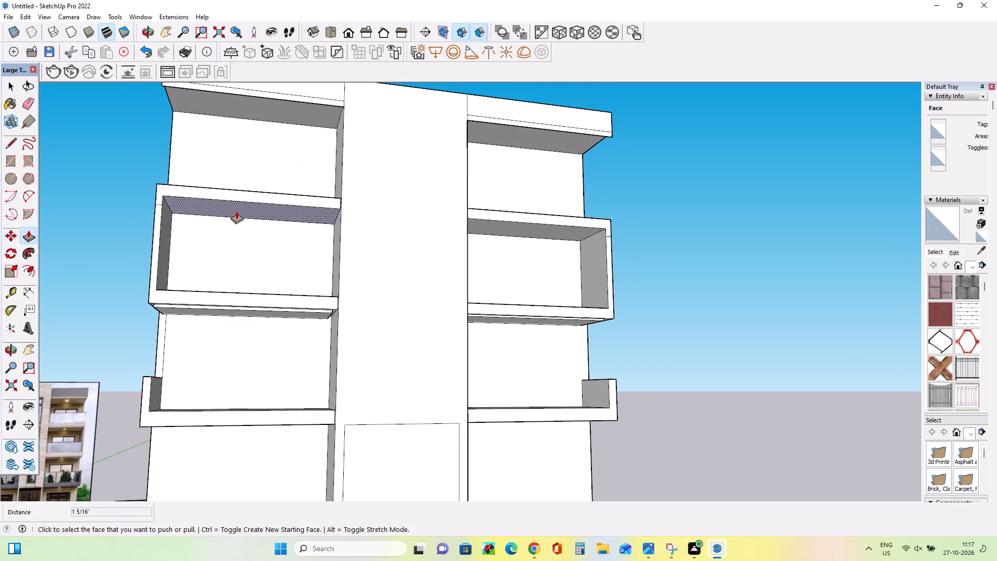
{"action": "scroll", "coordinate": [236, 211], "scroll_direction": "down", "scroll_amount": 5}
{"action": "middle_click_drag", "start_coordinate": [435, 252], "coordinate": [358, 312]}
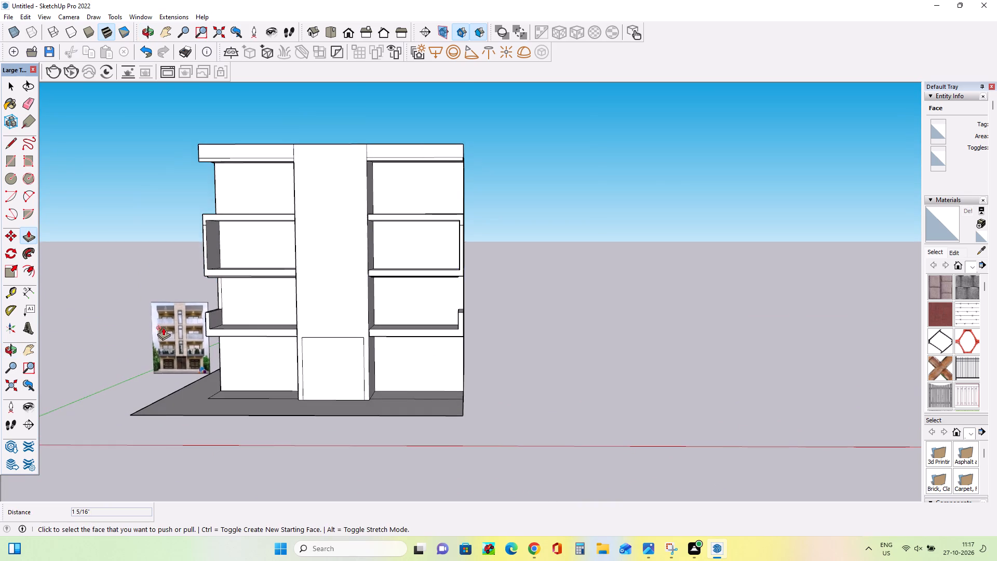
{"action": "scroll", "coordinate": [163, 327], "scroll_direction": "up", "scroll_amount": 17}
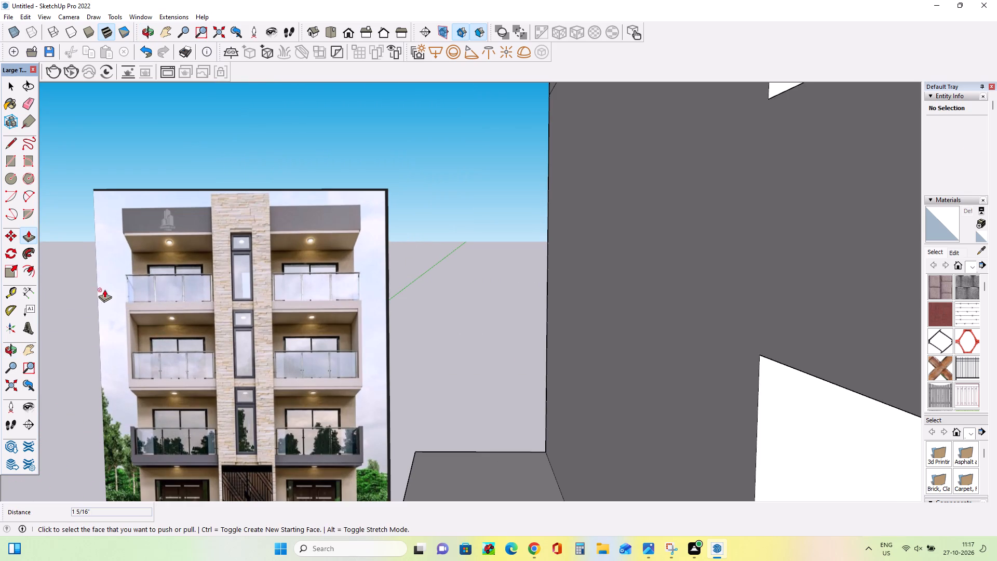
{"action": "scroll", "coordinate": [101, 287], "scroll_direction": "down", "scroll_amount": 10}
{"action": "scroll", "coordinate": [166, 320], "scroll_direction": "up", "scroll_amount": 4}
{"action": "scroll", "coordinate": [205, 309], "scroll_direction": "down", "scroll_amount": 4}
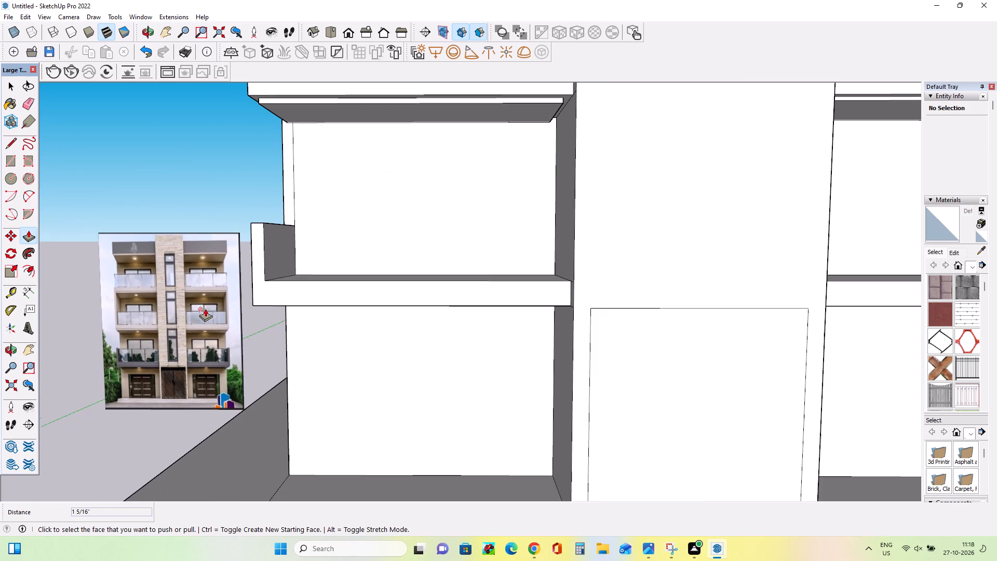
{"action": "scroll", "coordinate": [205, 309], "scroll_direction": "down", "scroll_amount": 7}
{"action": "middle_click_drag", "start_coordinate": [302, 173], "coordinate": [395, 139]}
{"action": "scroll", "coordinate": [70, 319], "scroll_direction": "up", "scroll_amount": 2}
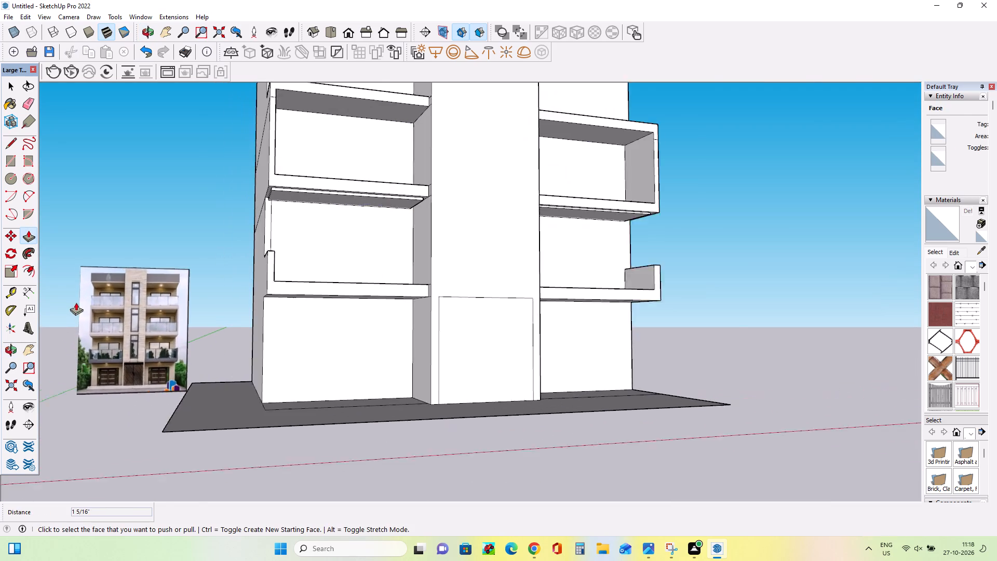
{"action": "scroll", "coordinate": [76, 302], "scroll_direction": "up", "scroll_amount": 15}
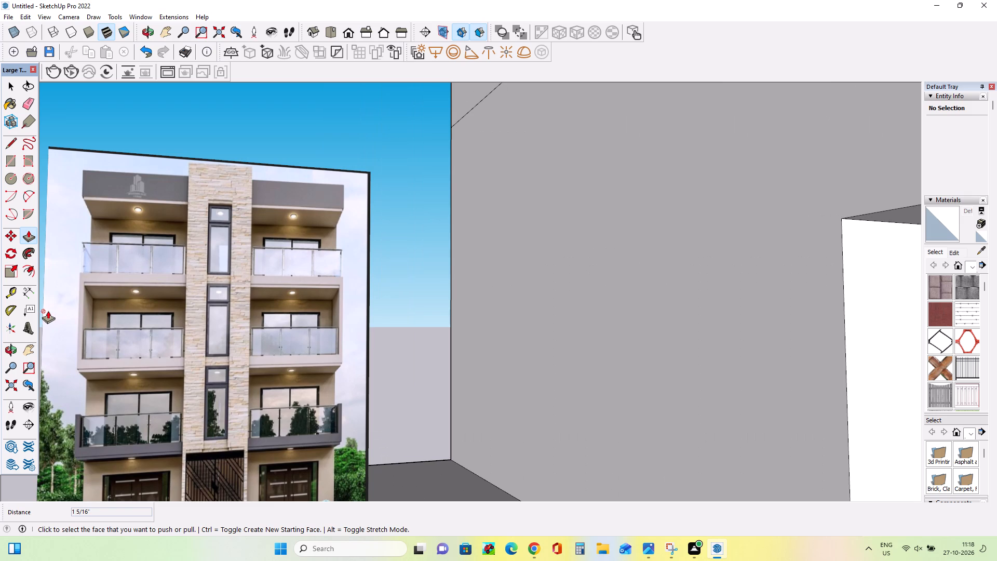
{"action": "scroll", "coordinate": [48, 311], "scroll_direction": "down", "scroll_amount": 16}
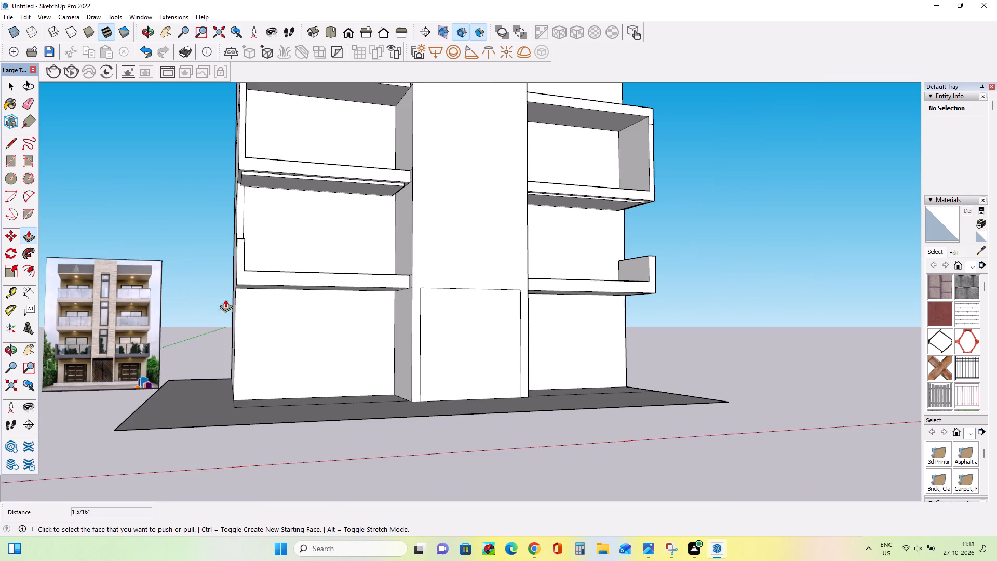
{"action": "middle_click_drag", "start_coordinate": [238, 299], "coordinate": [232, 347]}
{"action": "scroll", "coordinate": [299, 152], "scroll_direction": "up", "scroll_amount": 3}
{"action": "scroll", "coordinate": [300, 183], "scroll_direction": "down", "scroll_amount": 2}
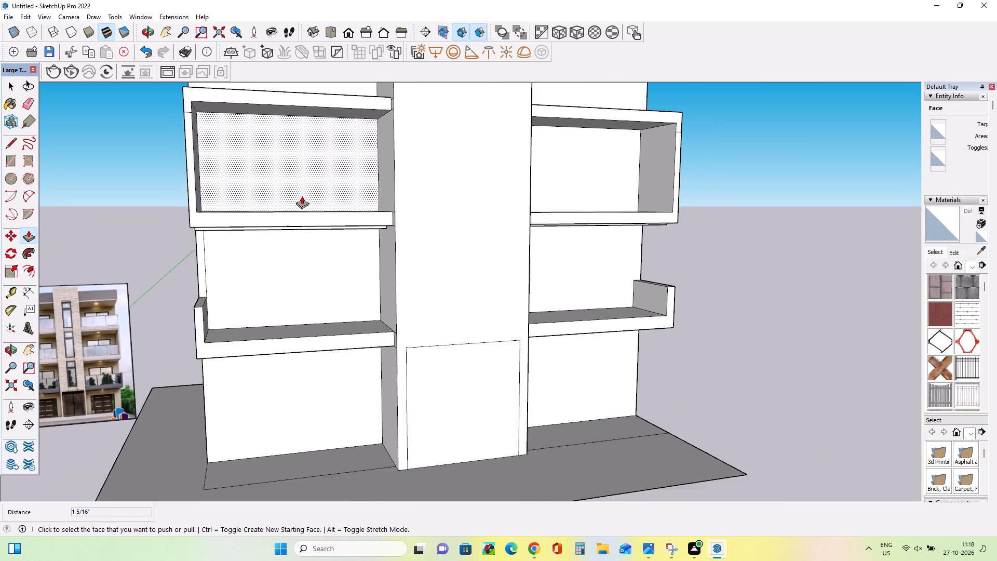
Draw a rectangle about 9' 1/4" by 3' 4 5/16" on the ceiling of the left third-storey balcony box, inset from its edges.
{"action": "scroll", "coordinate": [302, 196], "scroll_direction": "down", "scroll_amount": 2}
{"action": "middle_click_drag", "start_coordinate": [302, 146], "coordinate": [277, 90]}
{"action": "scroll", "coordinate": [277, 90], "scroll_direction": "down", "scroll_amount": 1}
{"action": "scroll", "coordinate": [262, 140], "scroll_direction": "up", "scroll_amount": 7}
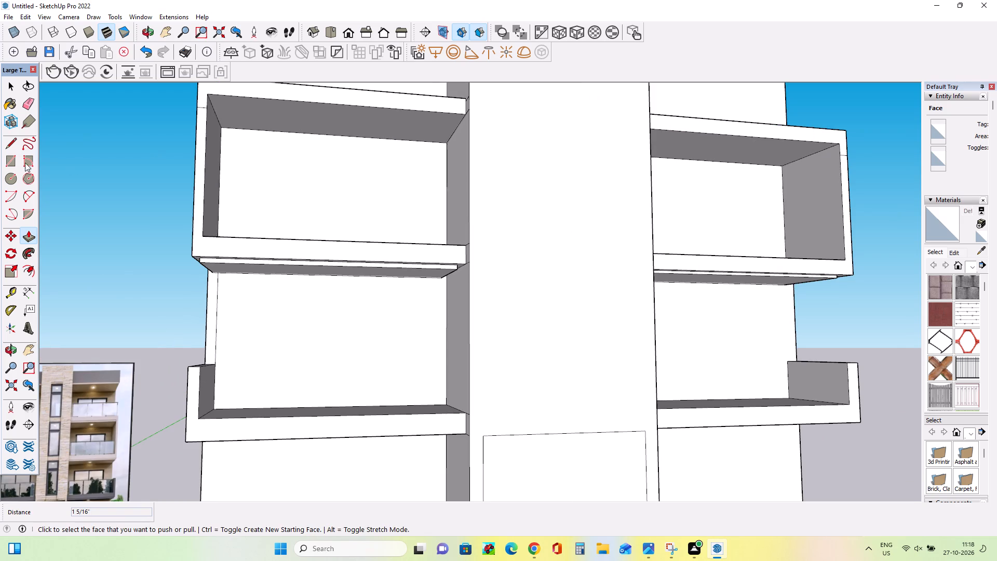
{"action": "left_click", "coordinate": [16, 162]}
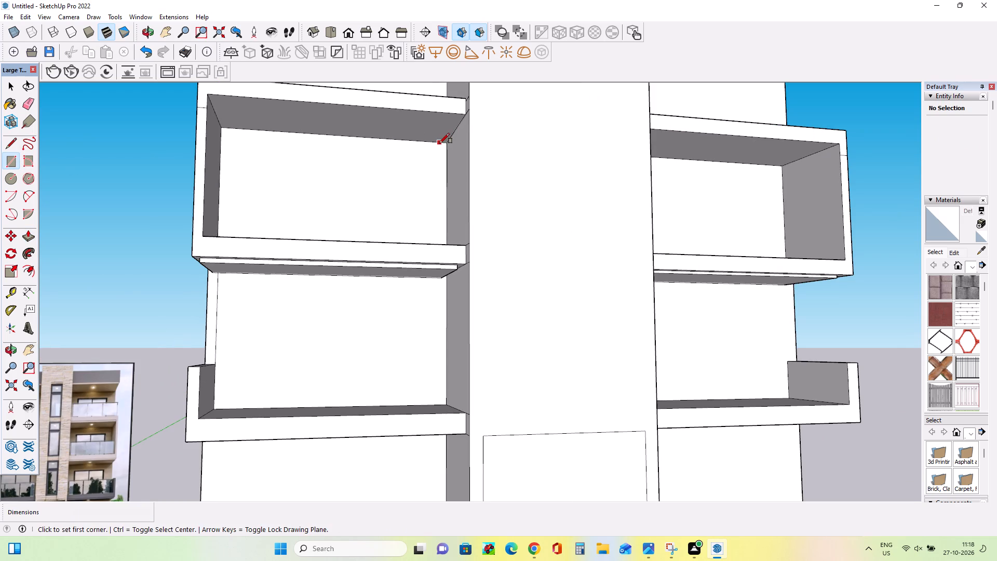
{"action": "scroll", "coordinate": [439, 148], "scroll_direction": "up", "scroll_amount": 3}
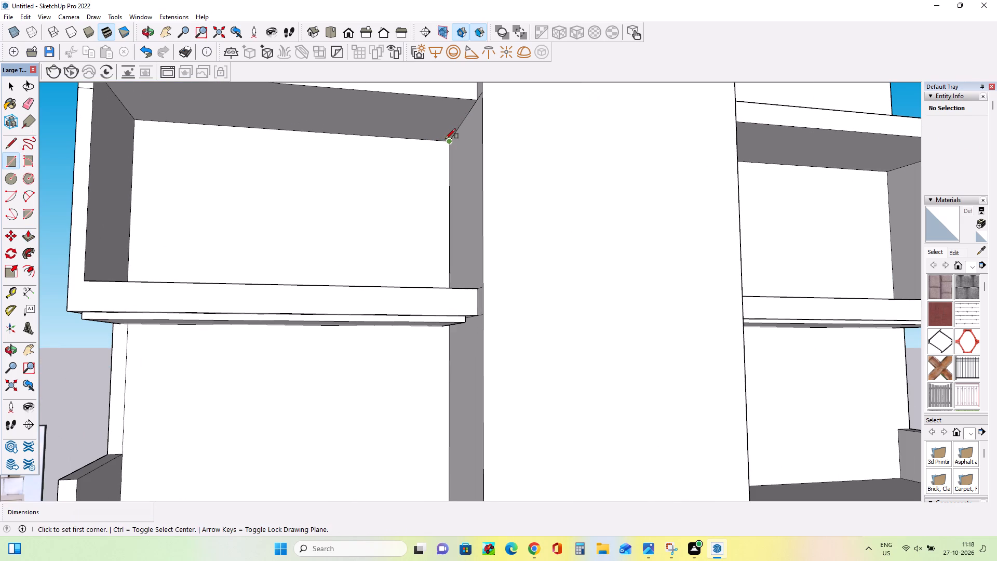
{"action": "scroll", "coordinate": [442, 142], "scroll_direction": "up", "scroll_amount": 7}
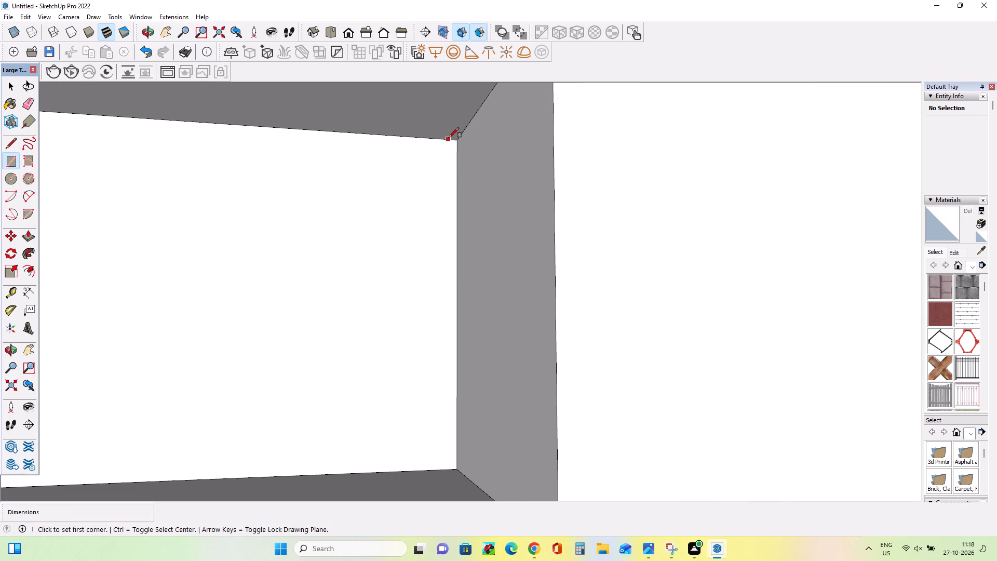
{"action": "left_click", "coordinate": [449, 137]}
{"action": "scroll", "coordinate": [400, 146], "scroll_direction": "down", "scroll_amount": 14}
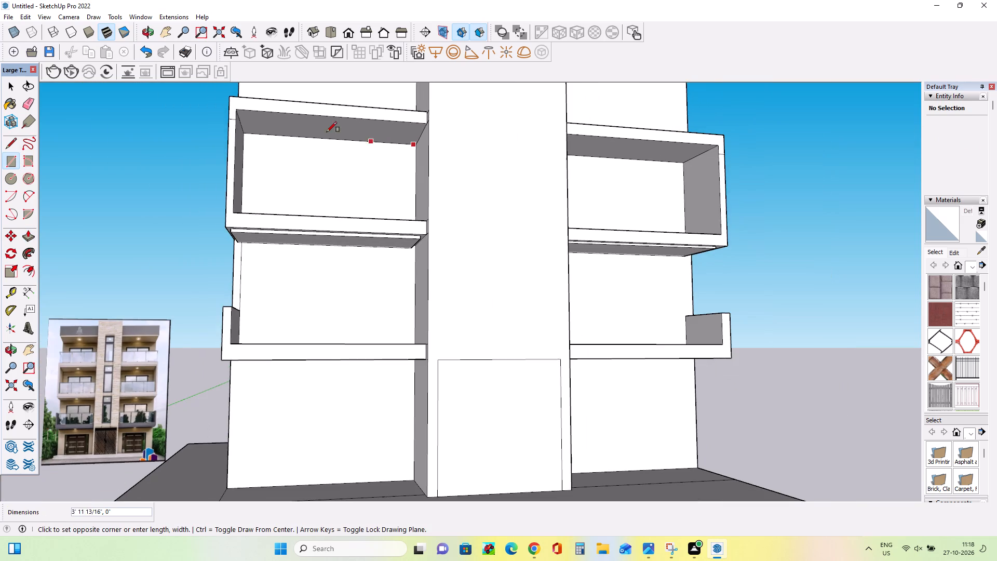
{"action": "scroll", "coordinate": [253, 125], "scroll_direction": "up", "scroll_amount": 7}
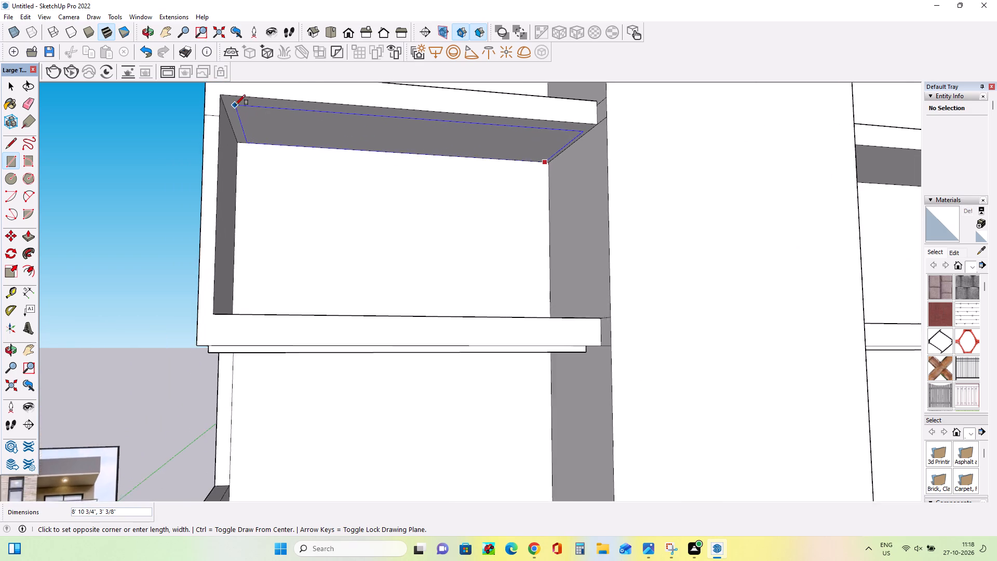
{"action": "scroll", "coordinate": [235, 105], "scroll_direction": "up", "scroll_amount": 5}
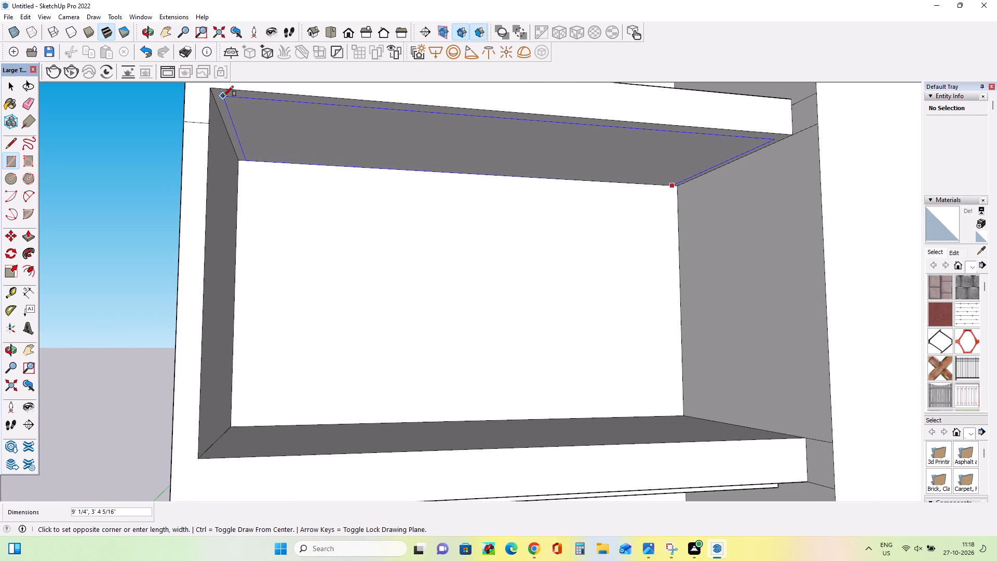
{"action": "left_click", "coordinate": [223, 95]}
Pull the inset rectangle on the left balcony box's ceiling down about 15/16" as a thin ceiling panel.
{"action": "middle_click_drag", "start_coordinate": [271, 145], "coordinate": [240, 130]}
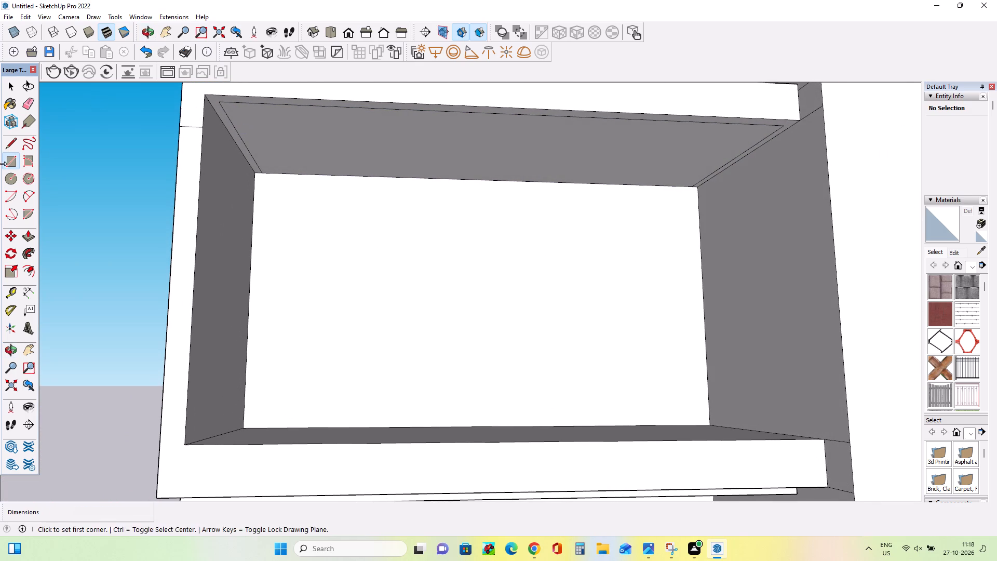
{"action": "left_click", "coordinate": [31, 231]}
{"action": "left_click_drag", "start_coordinate": [291, 109], "coordinate": [291, 111]}
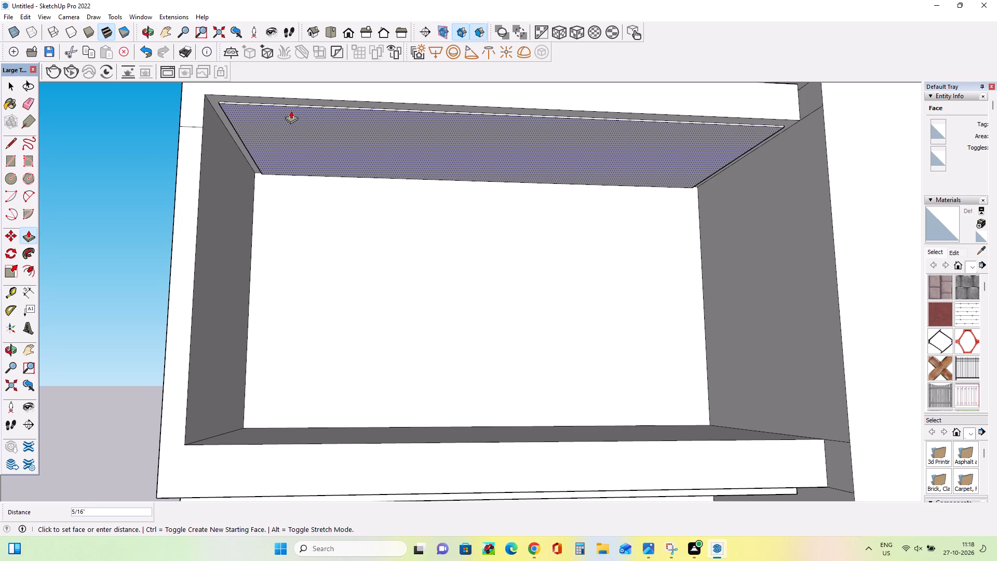
{"action": "left_click_drag", "start_coordinate": [291, 111], "coordinate": [291, 114]}
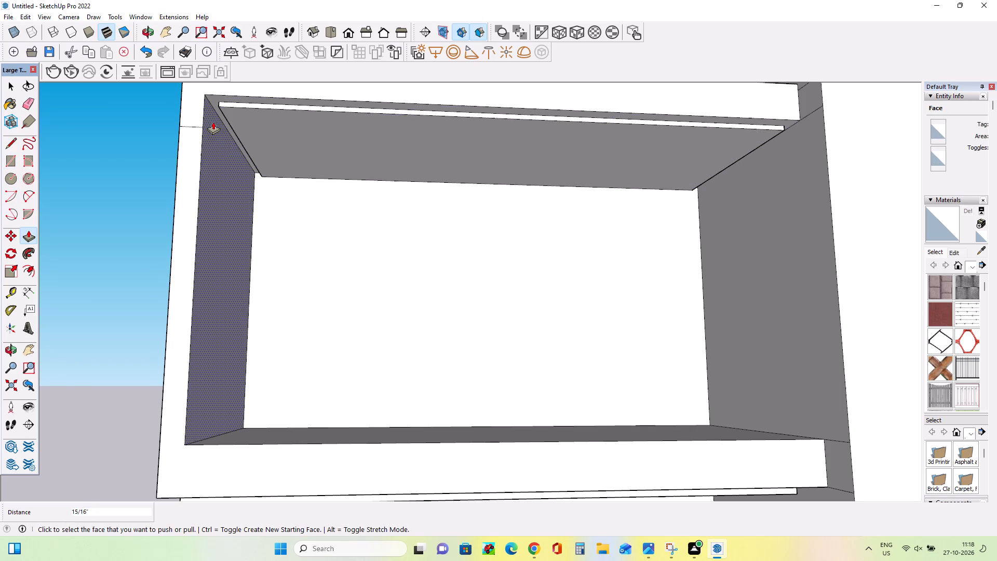
Extend the outer side of the thin panel beneath the right third-storey balcony box outward in two pulls, the first about 2 3/4".
{"action": "scroll", "coordinate": [213, 122], "scroll_direction": "down", "scroll_amount": 16}
{"action": "middle_click_drag", "start_coordinate": [401, 181], "coordinate": [399, 197]}
{"action": "middle_click_drag", "start_coordinate": [489, 93], "coordinate": [400, 38]}
{"action": "scroll", "coordinate": [607, 148], "scroll_direction": "up", "scroll_amount": 2}
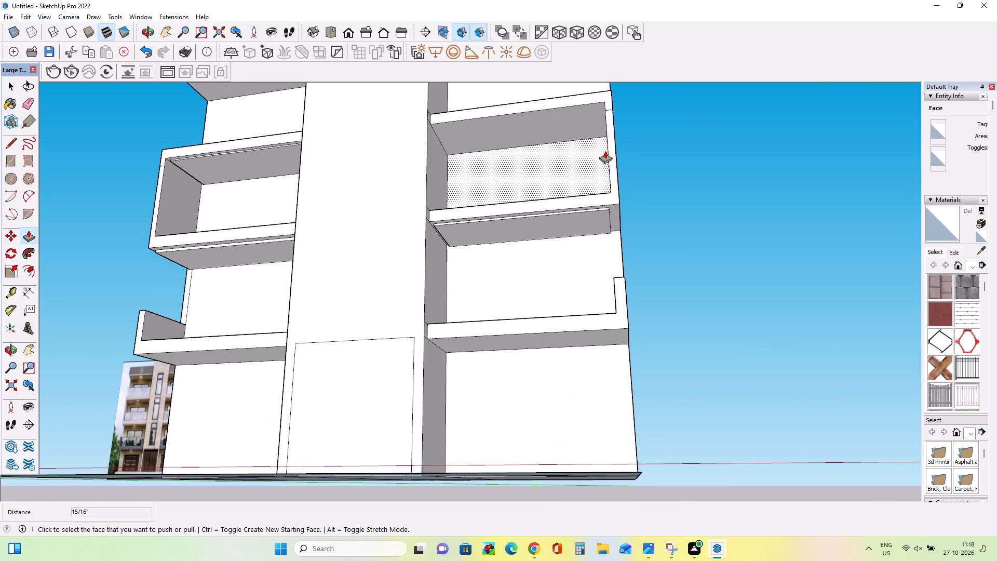
{"action": "middle_click_drag", "start_coordinate": [568, 283], "coordinate": [409, 282]}
{"action": "scroll", "coordinate": [542, 167], "scroll_direction": "up", "scroll_amount": 9}
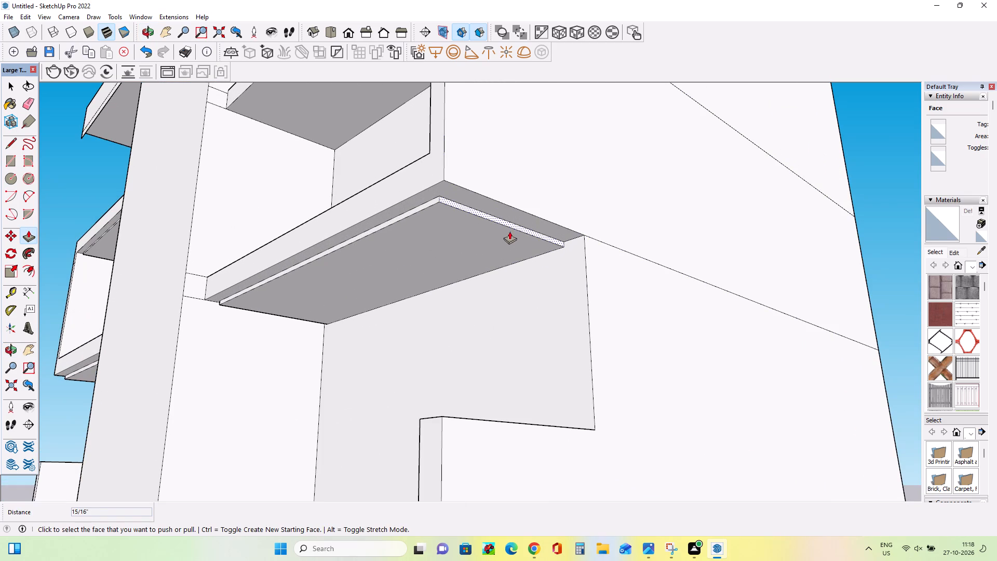
{"action": "left_click_drag", "start_coordinate": [509, 223], "coordinate": [516, 213]}
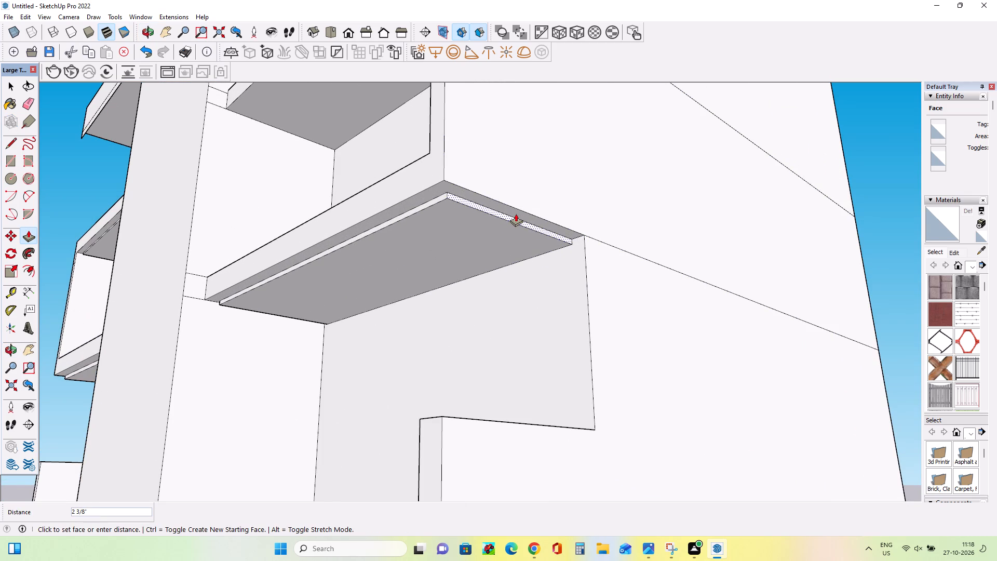
{"action": "left_click_drag", "start_coordinate": [516, 213], "coordinate": [516, 213]}
{"action": "scroll", "coordinate": [465, 205], "scroll_direction": "up", "scroll_amount": 2}
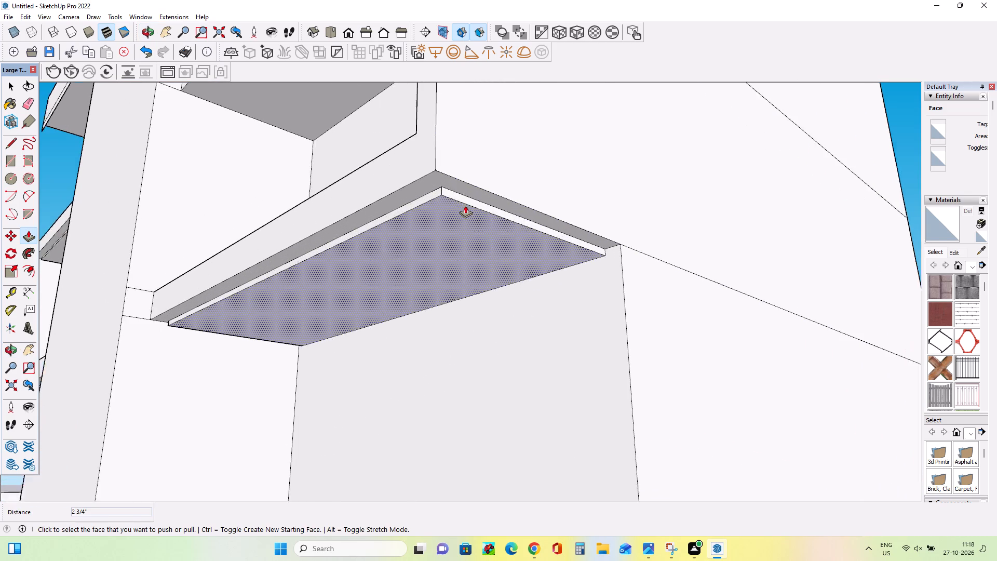
{"action": "scroll", "coordinate": [465, 205], "scroll_direction": "up", "scroll_amount": 4}
{"action": "left_click_drag", "start_coordinate": [468, 195], "coordinate": [477, 194]}
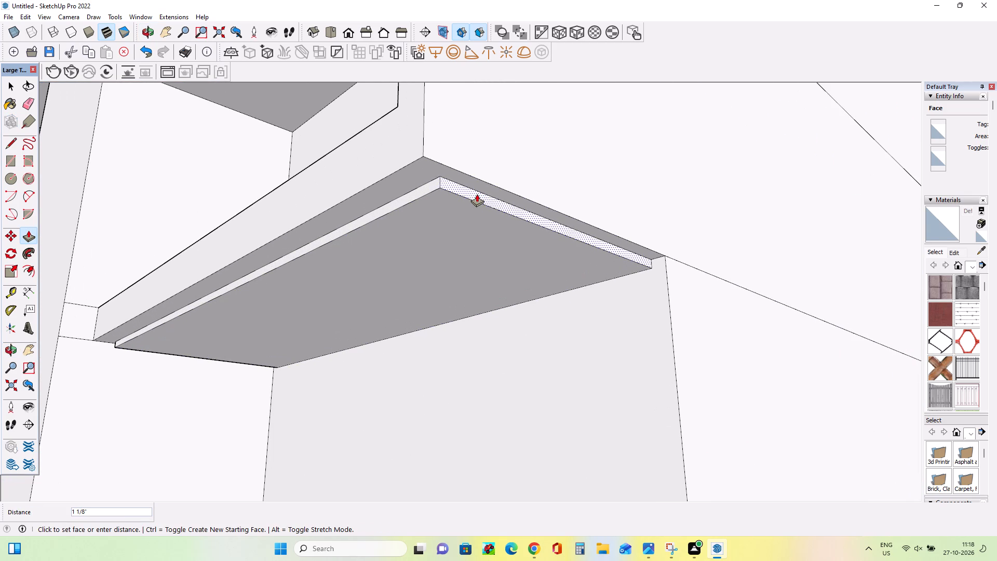
{"action": "left_click_drag", "start_coordinate": [477, 194], "coordinate": [479, 190]}
Pull the front edge of that thin panel forward about 2 3/4", towards the balcony slab's front edge.
{"action": "left_click_drag", "start_coordinate": [418, 190], "coordinate": [409, 187]}
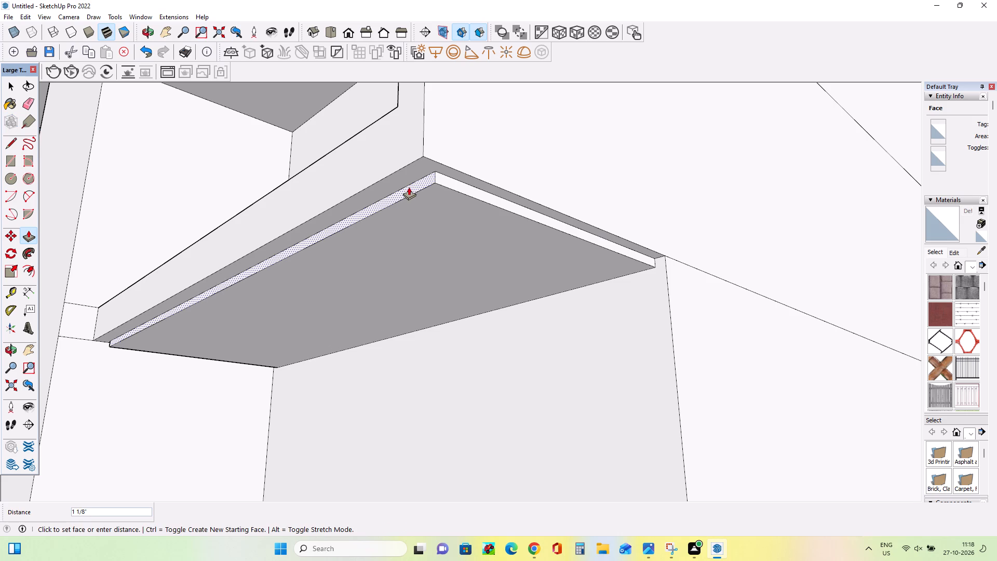
{"action": "left_click_drag", "start_coordinate": [409, 187], "coordinate": [398, 180]}
{"action": "scroll", "coordinate": [469, 208], "scroll_direction": "down", "scroll_amount": 2}
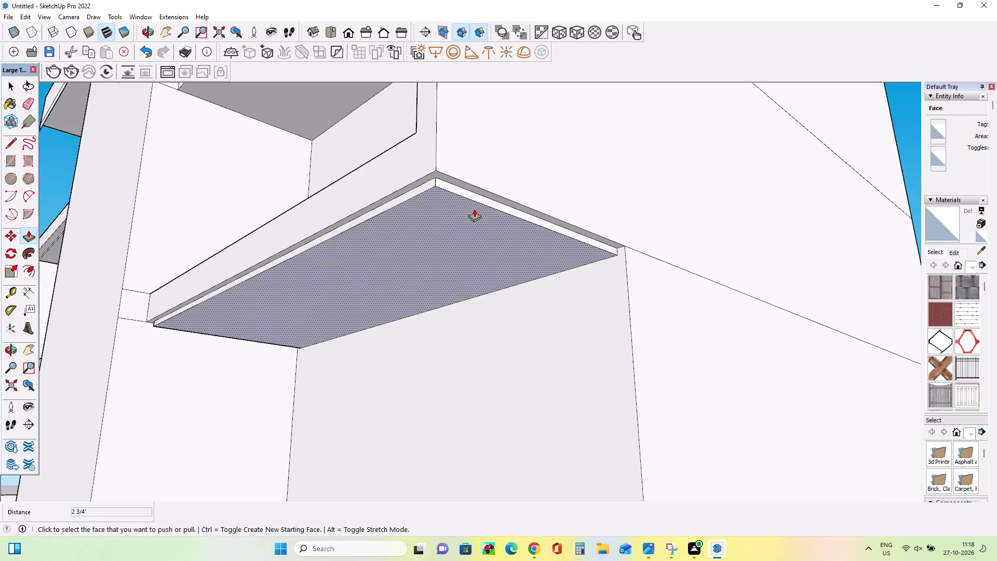
Pull the outer side and front edge of the thin panel beneath the left third-storey balcony box outward, the front about 2 1/2".
{"action": "scroll", "coordinate": [474, 209], "scroll_direction": "down", "scroll_amount": 20}
{"action": "middle_click_drag", "start_coordinate": [477, 208], "coordinate": [589, 231]}
{"action": "scroll", "coordinate": [482, 210], "scroll_direction": "down", "scroll_amount": 1}
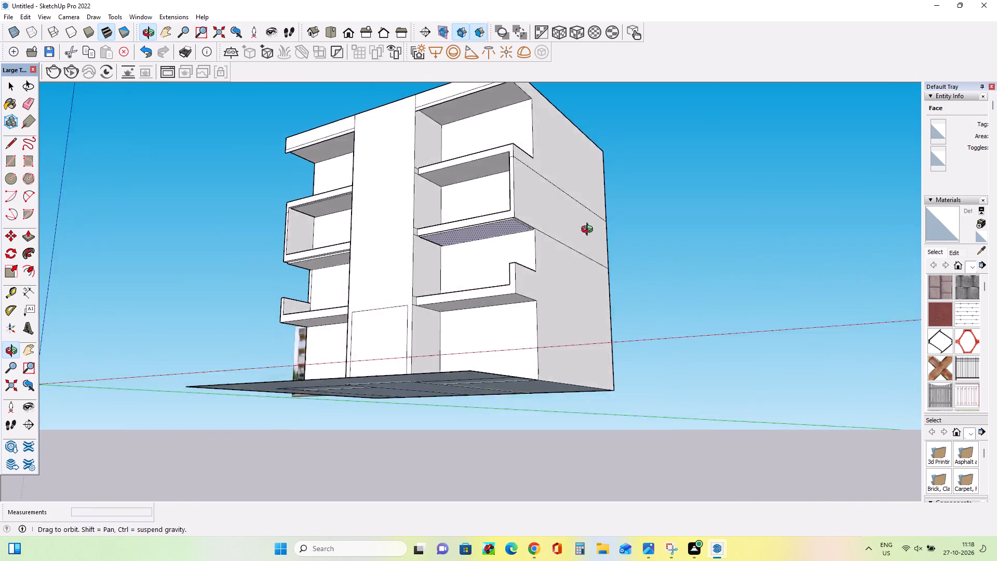
{"action": "middle_click_drag", "start_coordinate": [589, 231], "coordinate": [726, 239]}
{"action": "scroll", "coordinate": [250, 229], "scroll_direction": "up", "scroll_amount": 7}
{"action": "scroll", "coordinate": [300, 229], "scroll_direction": "down", "scroll_amount": 1}
{"action": "scroll", "coordinate": [300, 229], "scroll_direction": "up", "scroll_amount": 12}
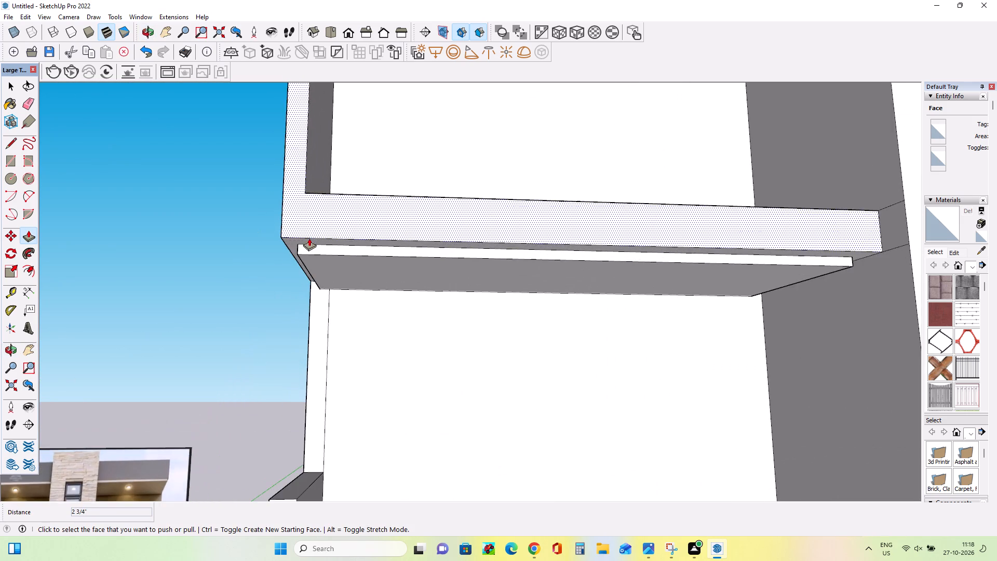
{"action": "middle_click_drag", "start_coordinate": [311, 237], "coordinate": [462, 213]}
{"action": "left_click_drag", "start_coordinate": [371, 223], "coordinate": [366, 222]}
{"action": "left_click_drag", "start_coordinate": [400, 216], "coordinate": [406, 208]}
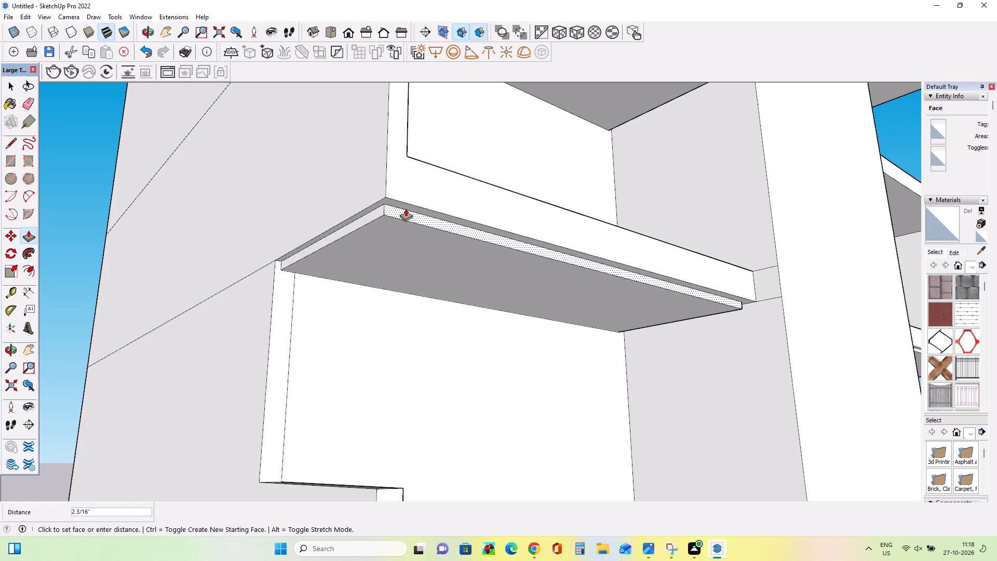
{"action": "left_click_drag", "start_coordinate": [406, 208], "coordinate": [406, 208]}
{"action": "scroll", "coordinate": [321, 224], "scroll_direction": "down", "scroll_amount": 14}
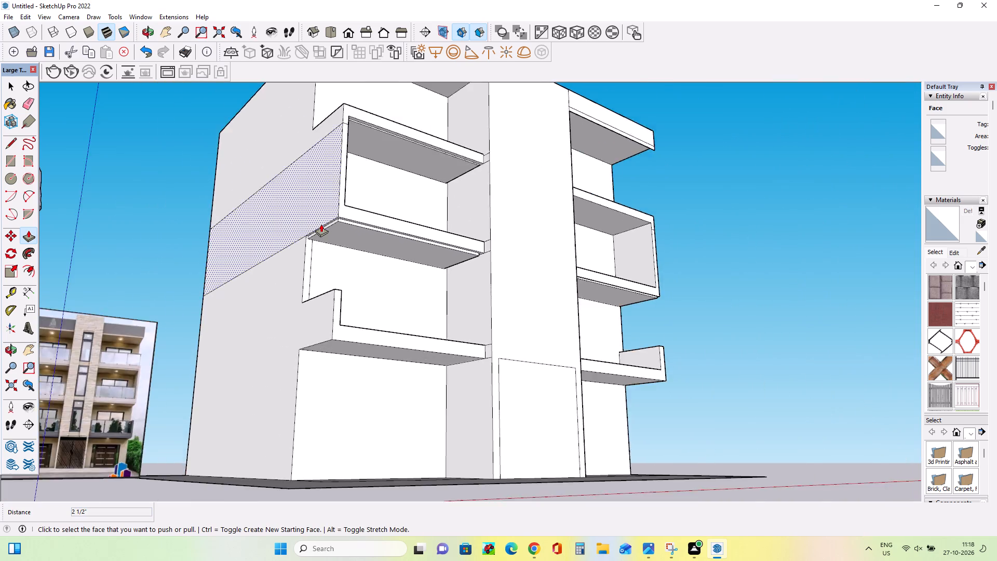
Draw a rectangle about 8' 10 11/16" by 3' 5 1/4" on the ceiling of the right third-storey balcony box, inset from its edges.
{"action": "scroll", "coordinate": [321, 224], "scroll_direction": "down", "scroll_amount": 10}
{"action": "middle_click_drag", "start_coordinate": [434, 209], "coordinate": [313, 216]}
{"action": "scroll", "coordinate": [558, 150], "scroll_direction": "up", "scroll_amount": 4}
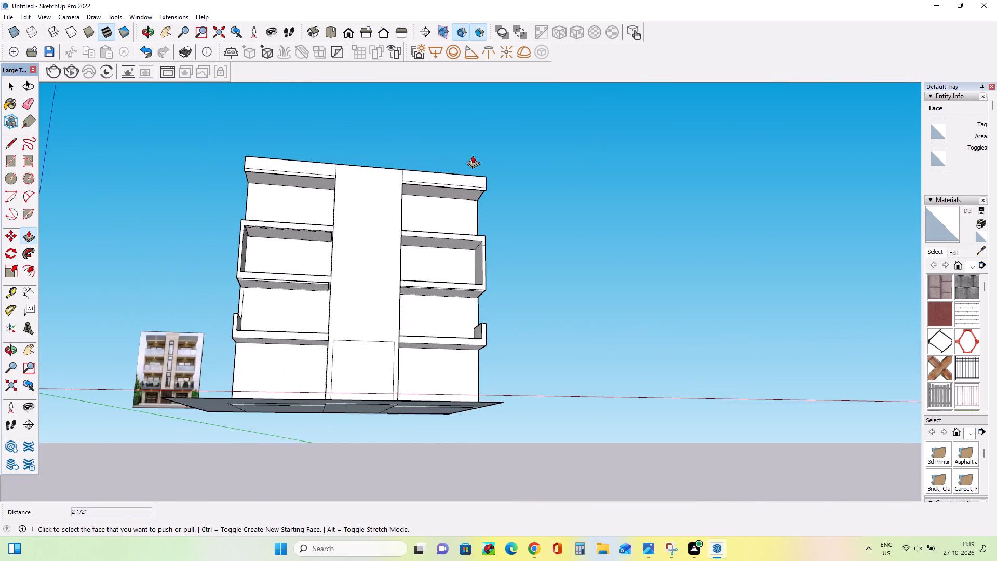
{"action": "scroll", "coordinate": [473, 155], "scroll_direction": "up", "scroll_amount": 10}
{"action": "middle_click_drag", "start_coordinate": [447, 172], "coordinate": [454, 139]}
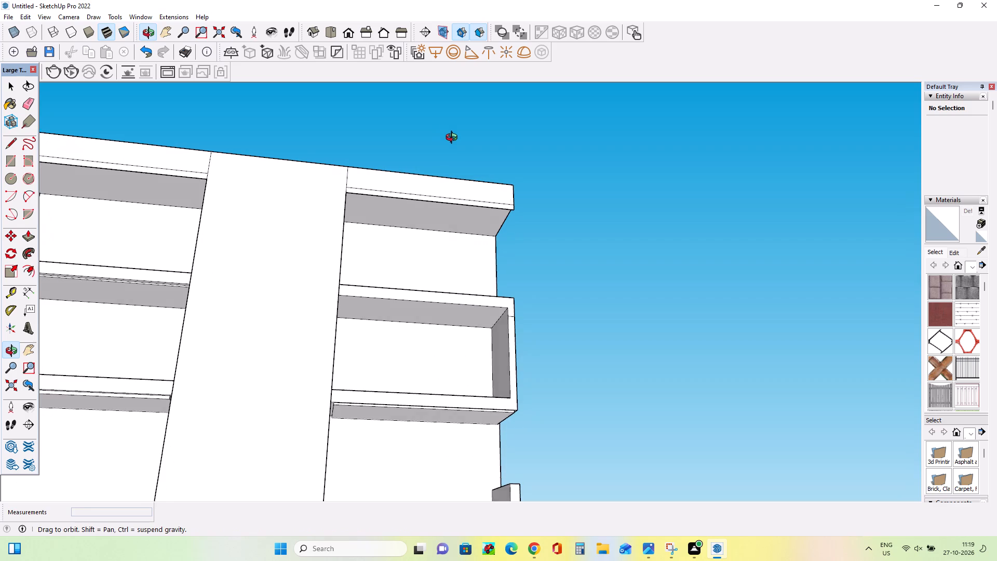
{"action": "middle_click_drag", "start_coordinate": [454, 139], "coordinate": [462, 145]}
{"action": "scroll", "coordinate": [462, 145], "scroll_direction": "down", "scroll_amount": 4}
{"action": "middle_click_drag", "start_coordinate": [428, 171], "coordinate": [427, 150]}
{"action": "scroll", "coordinate": [425, 195], "scroll_direction": "up", "scroll_amount": 2}
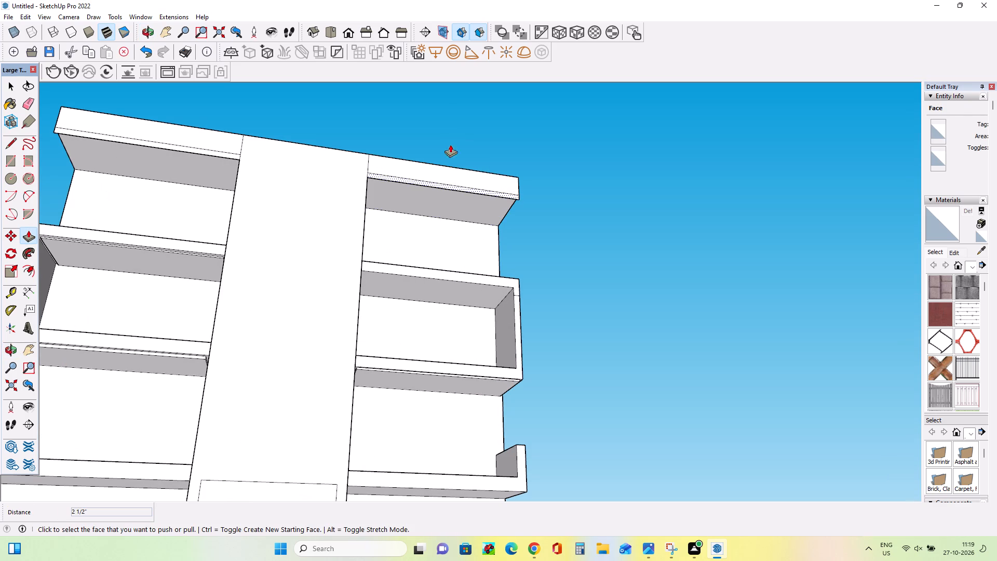
{"action": "left_click", "coordinate": [10, 155]}
{"action": "middle_click_drag", "start_coordinate": [448, 332], "coordinate": [406, 292]}
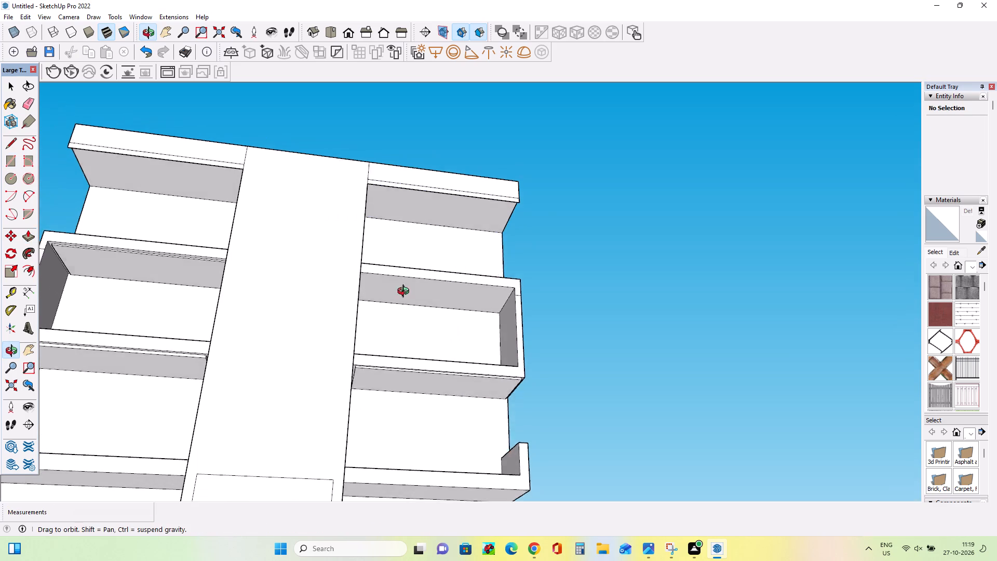
{"action": "middle_click_drag", "start_coordinate": [406, 292], "coordinate": [395, 287]}
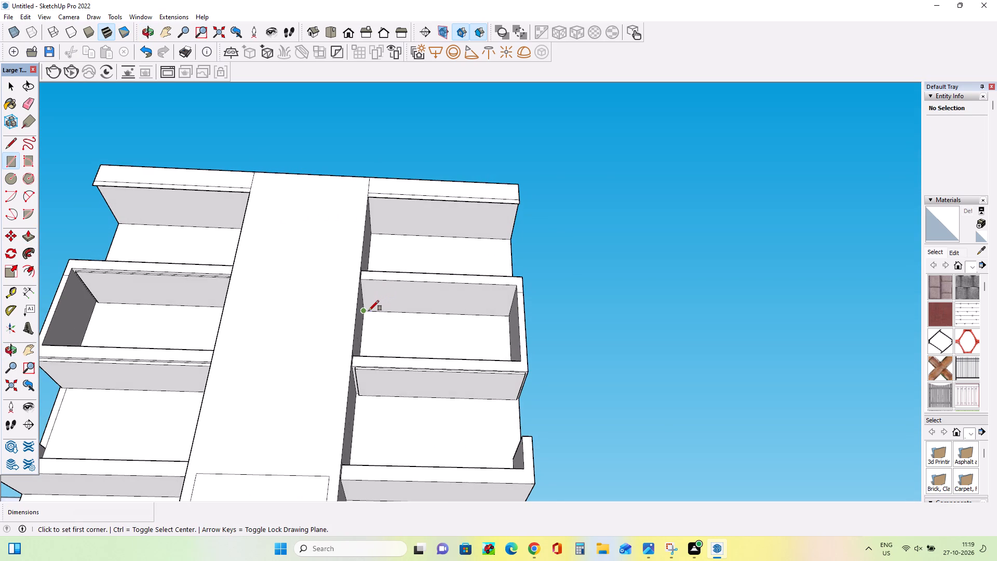
{"action": "scroll", "coordinate": [370, 315], "scroll_direction": "up", "scroll_amount": 7}
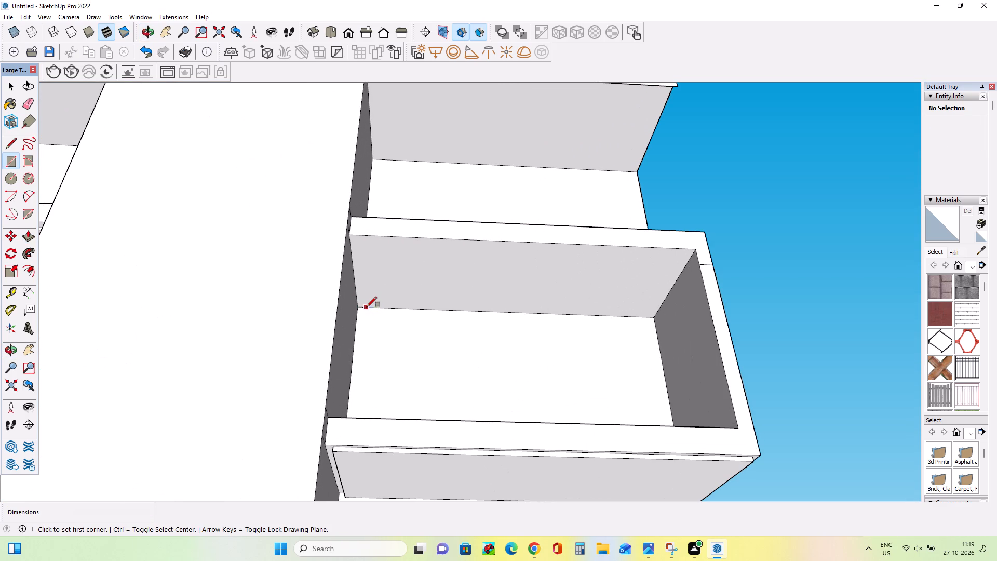
{"action": "left_click", "coordinate": [367, 307]}
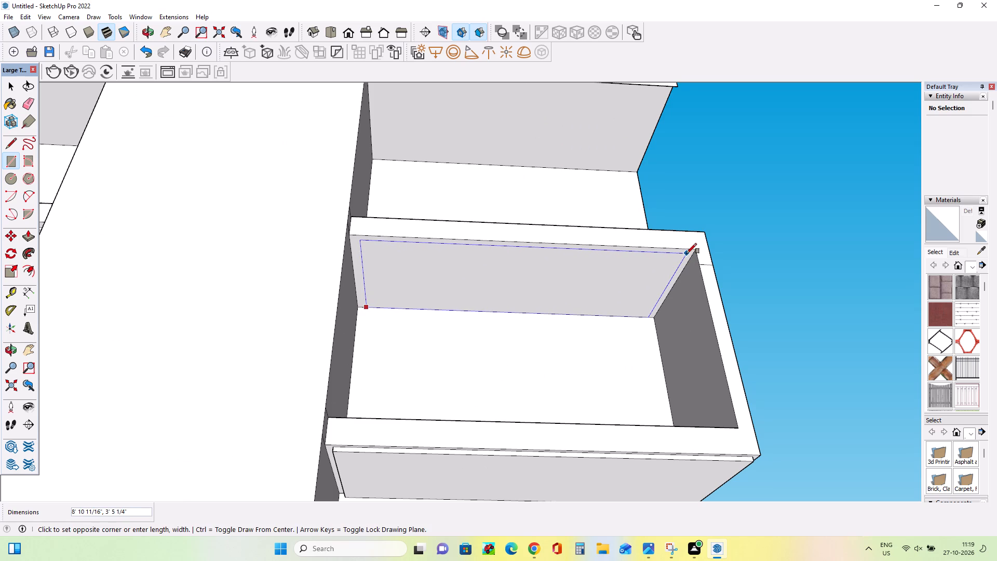
{"action": "left_click", "coordinate": [687, 253]}
Pull the inset rectangle on the right balcony box's ceiling down slightly as a thin ceiling panel.
{"action": "middle_click_drag", "start_coordinate": [447, 290], "coordinate": [448, 286]}
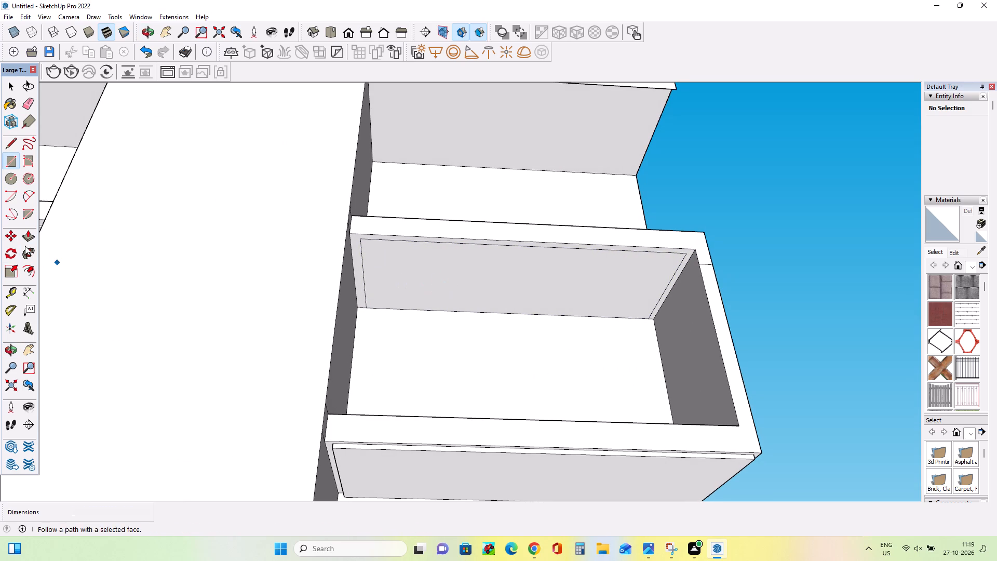
{"action": "left_click", "coordinate": [25, 242]}
{"action": "left_click_drag", "start_coordinate": [410, 243], "coordinate": [410, 248]}
Extend the right ceiling panel's tower-facing side towards the tower and pull its front edge forward about 7/8".
{"action": "scroll", "coordinate": [349, 252], "scroll_direction": "up", "scroll_amount": 7}
{"action": "middle_click_drag", "start_coordinate": [363, 254], "coordinate": [417, 276]}
{"action": "scroll", "coordinate": [407, 249], "scroll_direction": "up", "scroll_amount": 4}
{"action": "left_click_drag", "start_coordinate": [408, 247], "coordinate": [401, 246]}
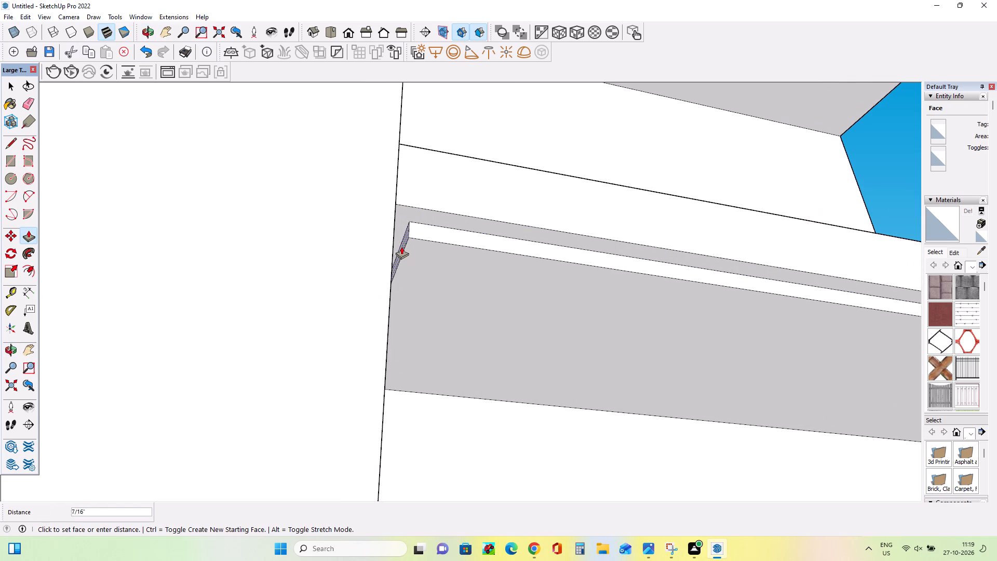
{"action": "left_click_drag", "start_coordinate": [401, 246], "coordinate": [394, 246]}
{"action": "left_click_drag", "start_coordinate": [406, 231], "coordinate": [409, 226]}
Examine the reference picture's central tower windows and ground-floor entrance against the modelled facade.
{"action": "scroll", "coordinate": [361, 231], "scroll_direction": "down", "scroll_amount": 20}
{"action": "scroll", "coordinate": [361, 231], "scroll_direction": "down", "scroll_amount": 6}
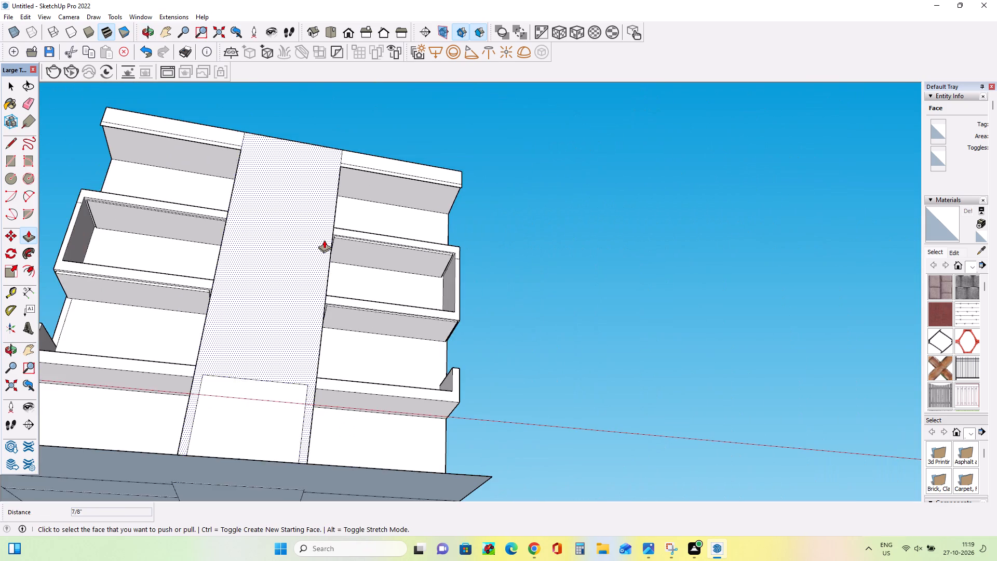
{"action": "scroll", "coordinate": [427, 248], "scroll_direction": "down", "scroll_amount": 5}
{"action": "middle_click_drag", "start_coordinate": [561, 255], "coordinate": [470, 350]}
{"action": "scroll", "coordinate": [321, 305], "scroll_direction": "up", "scroll_amount": 4}
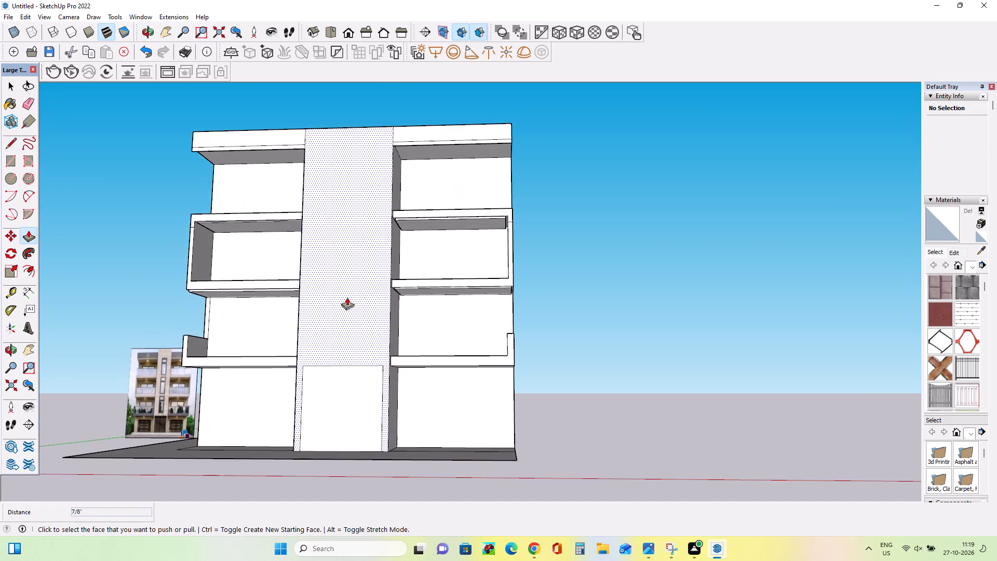
{"action": "middle_click_drag", "start_coordinate": [370, 293], "coordinate": [405, 327]}
{"action": "scroll", "coordinate": [153, 443], "scroll_direction": "up", "scroll_amount": 8}
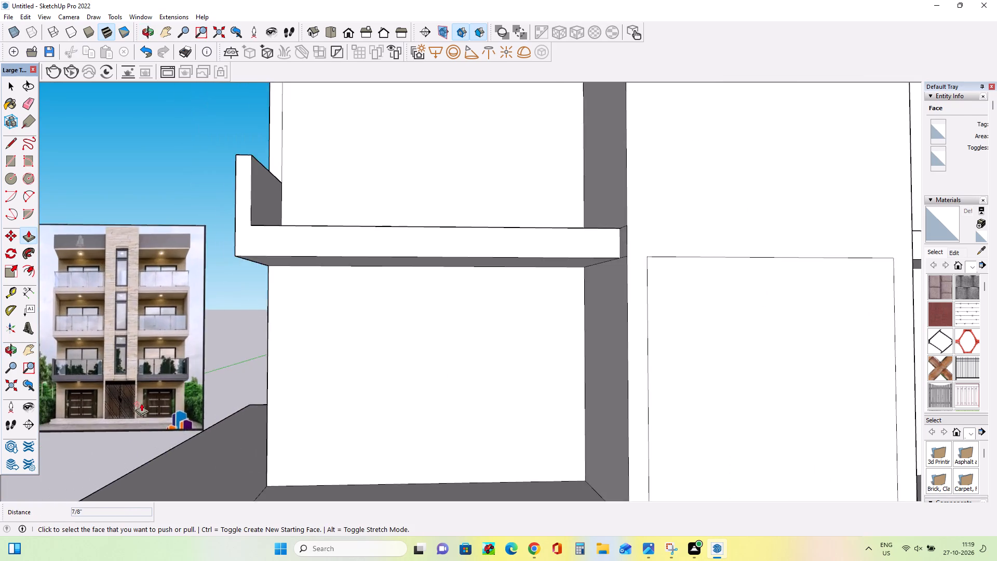
{"action": "scroll", "coordinate": [141, 403], "scroll_direction": "up", "scroll_amount": 5}
{"action": "scroll", "coordinate": [85, 298], "scroll_direction": "up", "scroll_amount": 4}
{"action": "middle_click_drag", "start_coordinate": [110, 309], "coordinate": [122, 289]}
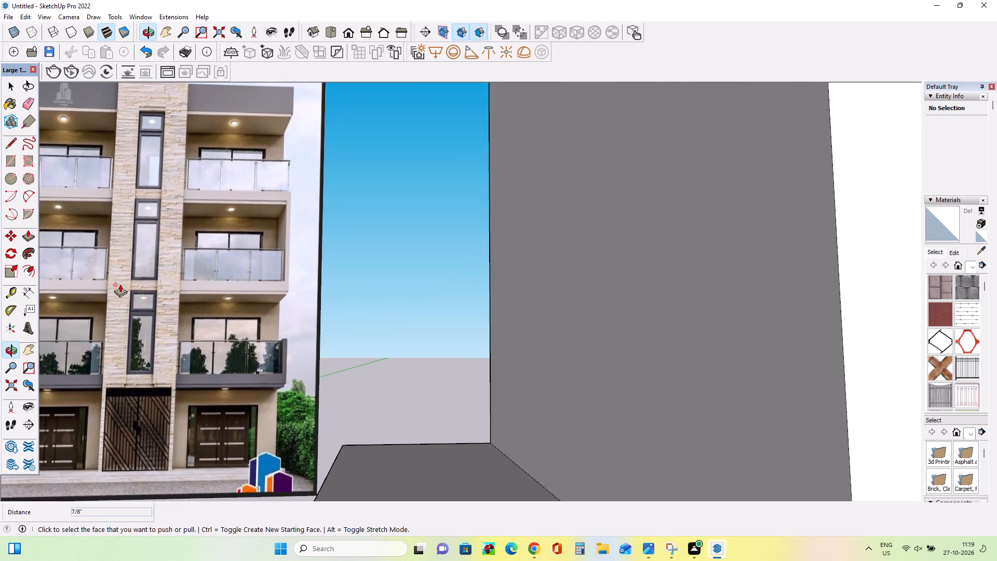
{"action": "scroll", "coordinate": [120, 284], "scroll_direction": "down", "scroll_amount": 11}
{"action": "middle_click", "coordinate": [120, 284]}
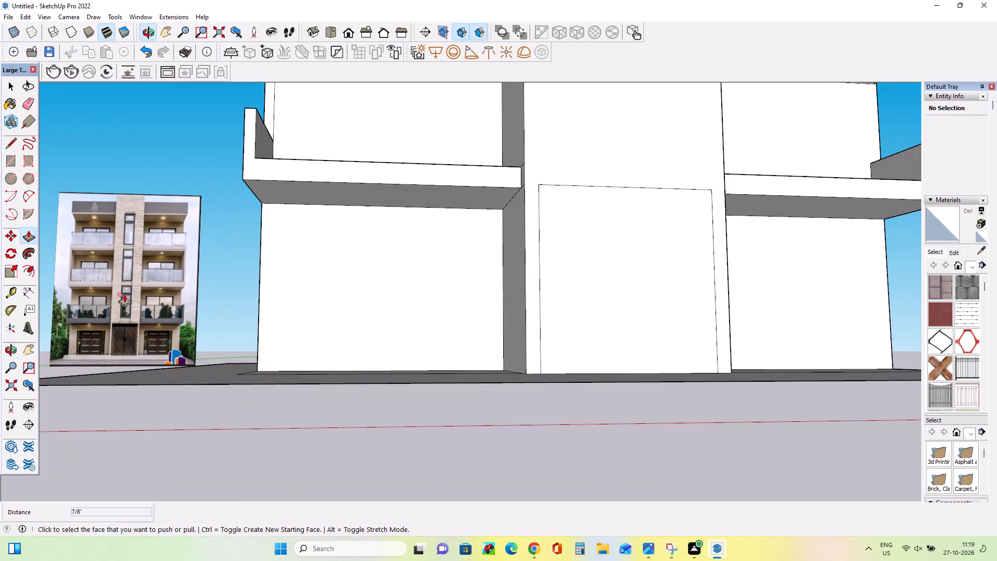
{"action": "scroll", "coordinate": [92, 330], "scroll_direction": "up", "scroll_amount": 15}
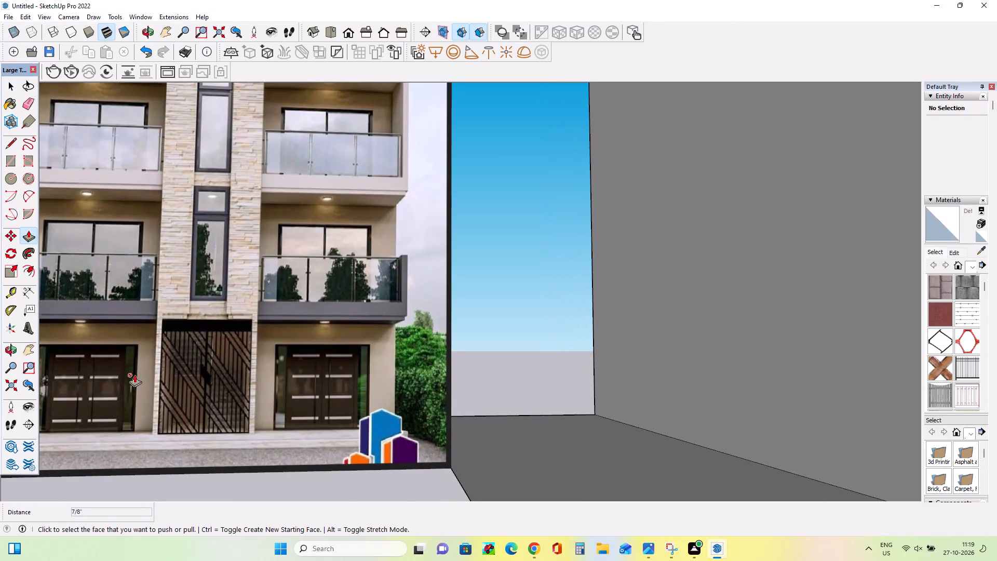
{"action": "scroll", "coordinate": [134, 375], "scroll_direction": "down", "scroll_amount": 4}
{"action": "scroll", "coordinate": [188, 313], "scroll_direction": "up", "scroll_amount": 2}
{"action": "scroll", "coordinate": [213, 217], "scroll_direction": "up", "scroll_amount": 3}
{"action": "scroll", "coordinate": [130, 300], "scroll_direction": "down", "scroll_amount": 20}
{"action": "scroll", "coordinate": [130, 300], "scroll_direction": "down", "scroll_amount": 6}
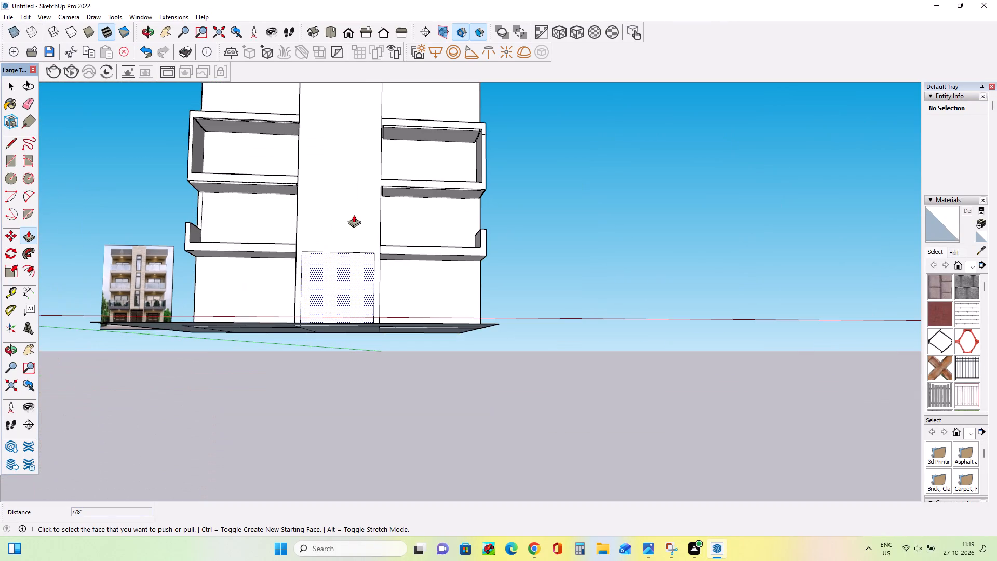
Draw a tall window-strip rectangle about 17' 1/16" high and 2' 10 5/8" wide on the central tower's front, above the entrance outline.
{"action": "middle_click_drag", "start_coordinate": [354, 215], "coordinate": [354, 237]}
{"action": "scroll", "coordinate": [336, 241], "scroll_direction": "up", "scroll_amount": 1}
{"action": "middle_click_drag", "start_coordinate": [340, 249], "coordinate": [343, 267]}
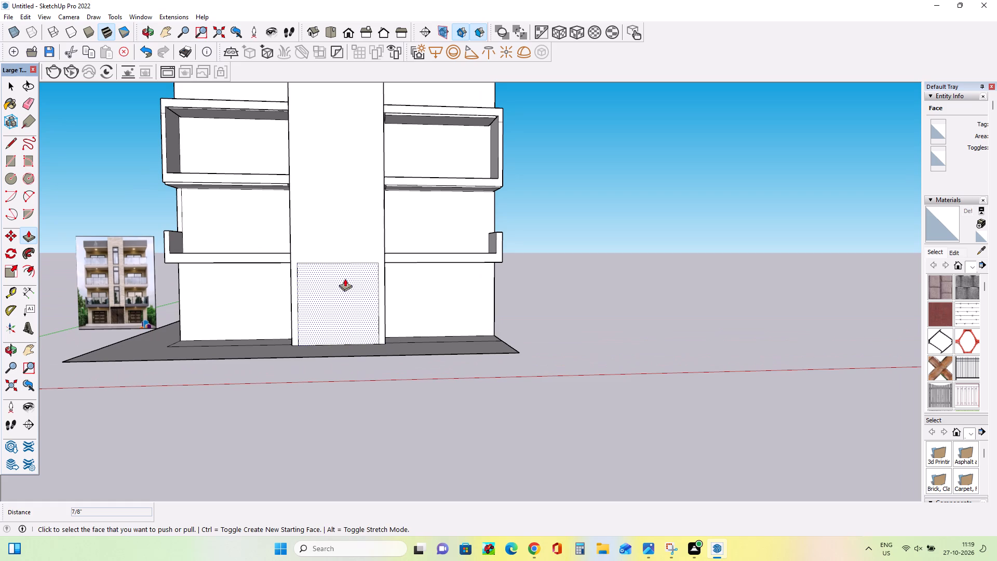
{"action": "left_click", "coordinate": [8, 159]}
{"action": "scroll", "coordinate": [287, 315], "scroll_direction": "down", "scroll_amount": 4}
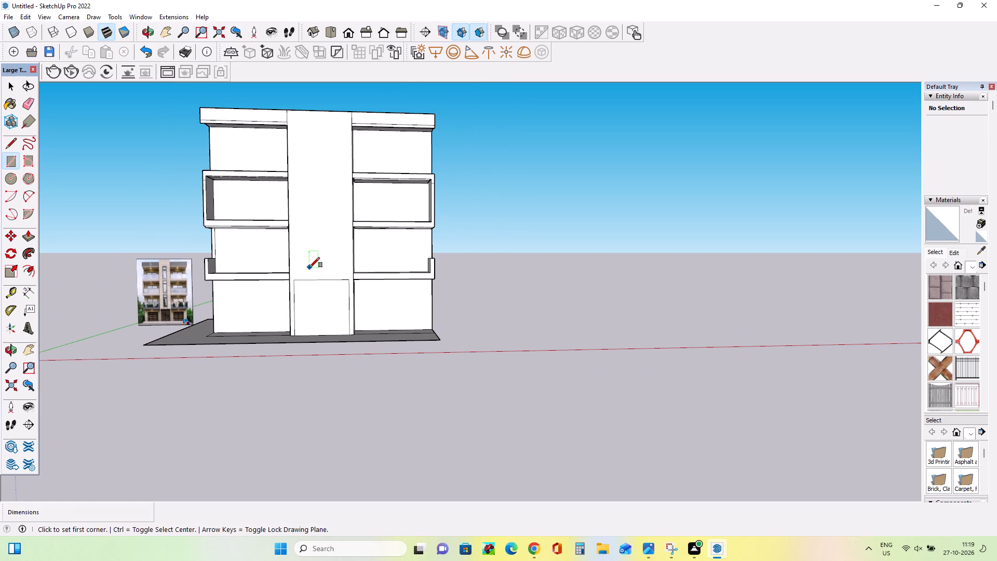
{"action": "left_click", "coordinate": [309, 268]}
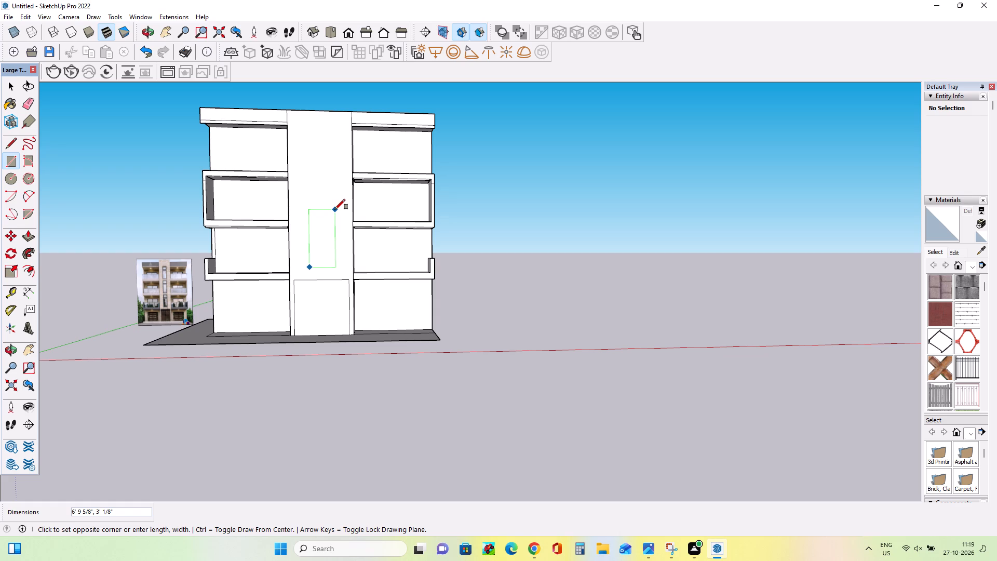
{"action": "left_click", "coordinate": [333, 121]}
Draw a rectangle spanning the tower strip's full width as a dividing band around the third-storey floor level.
{"action": "middle_click_drag", "start_coordinate": [365, 244], "coordinate": [380, 293]}
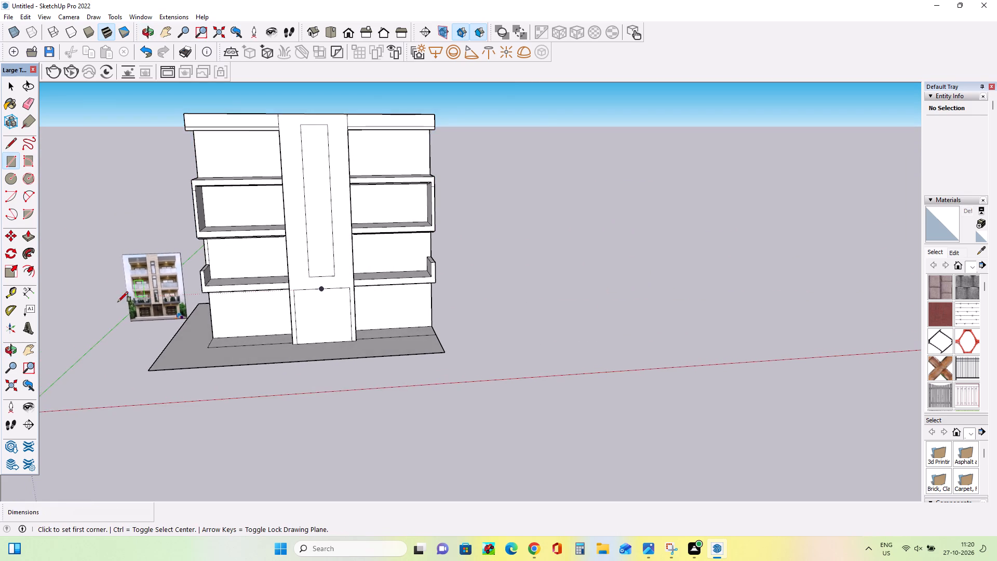
{"action": "scroll", "coordinate": [118, 302], "scroll_direction": "up", "scroll_amount": 16}
{"action": "scroll", "coordinate": [164, 314], "scroll_direction": "down", "scroll_amount": 4}
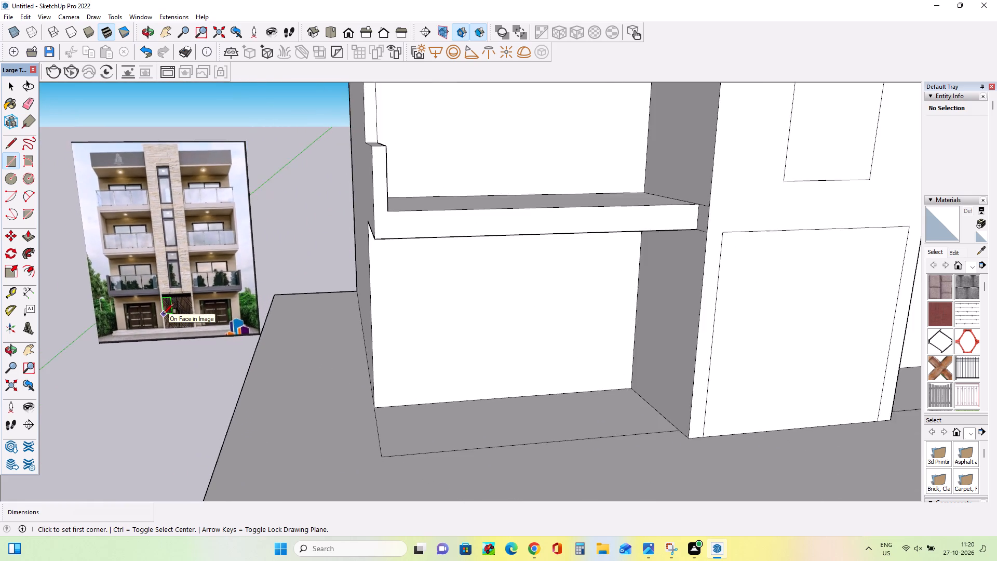
{"action": "scroll", "coordinate": [164, 314], "scroll_direction": "down", "scroll_amount": 12}
{"action": "middle_click_drag", "start_coordinate": [256, 325], "coordinate": [263, 336]}
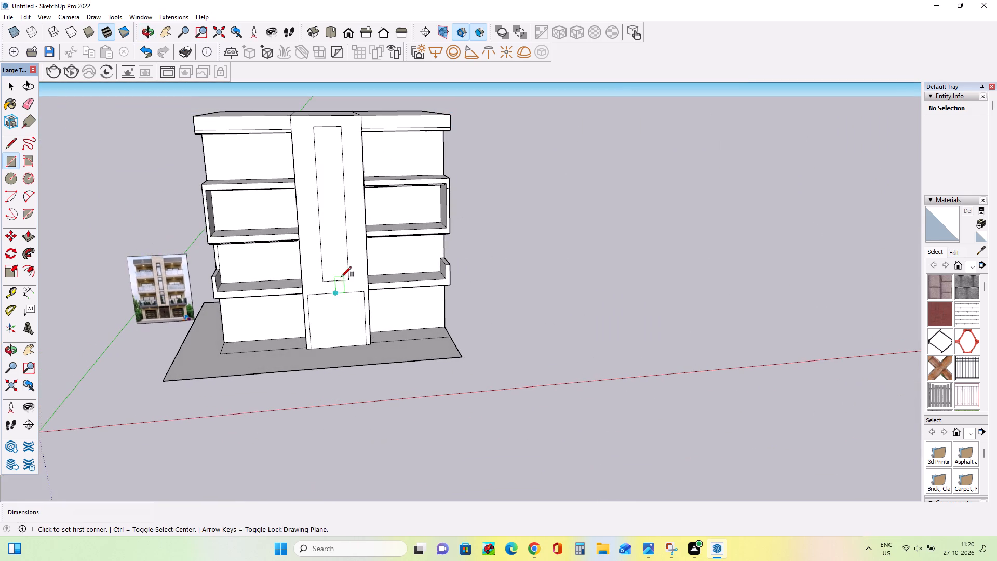
{"action": "middle_click_drag", "start_coordinate": [341, 277], "coordinate": [332, 245]}
{"action": "scroll", "coordinate": [326, 237], "scroll_direction": "up", "scroll_amount": 3}
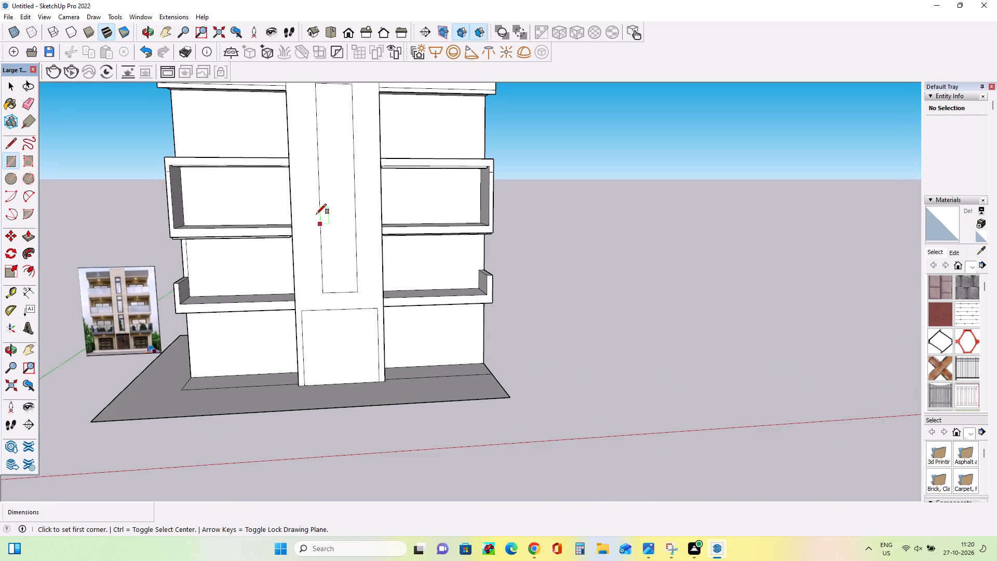
{"action": "left_click", "coordinate": [319, 213]}
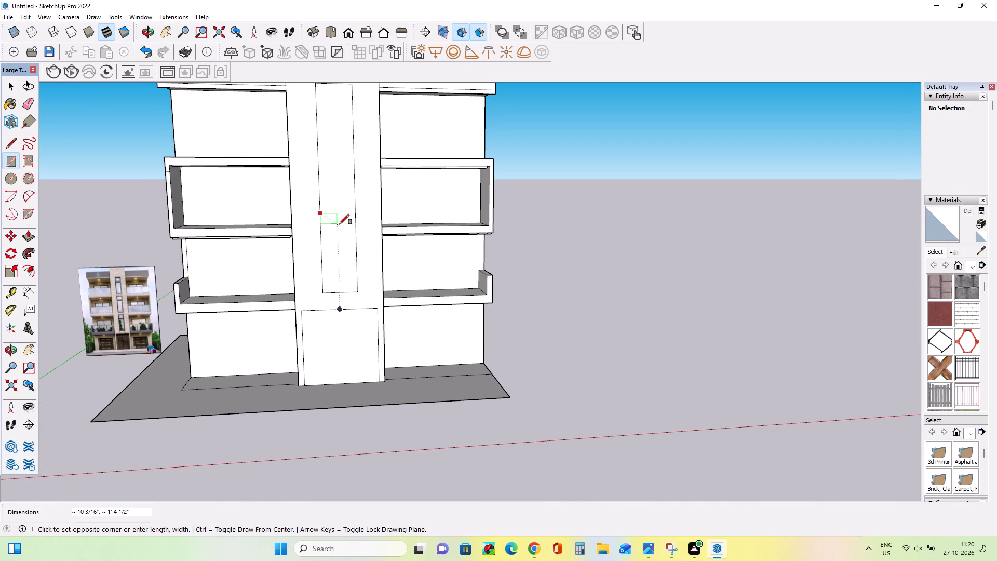
{"action": "left_click", "coordinate": [357, 233]}
Draw a rectangle about 2' 10 5/8" wide and 1' 2 9/16" high across the top end of the tower strip.
{"action": "middle_click", "coordinate": [343, 261]}
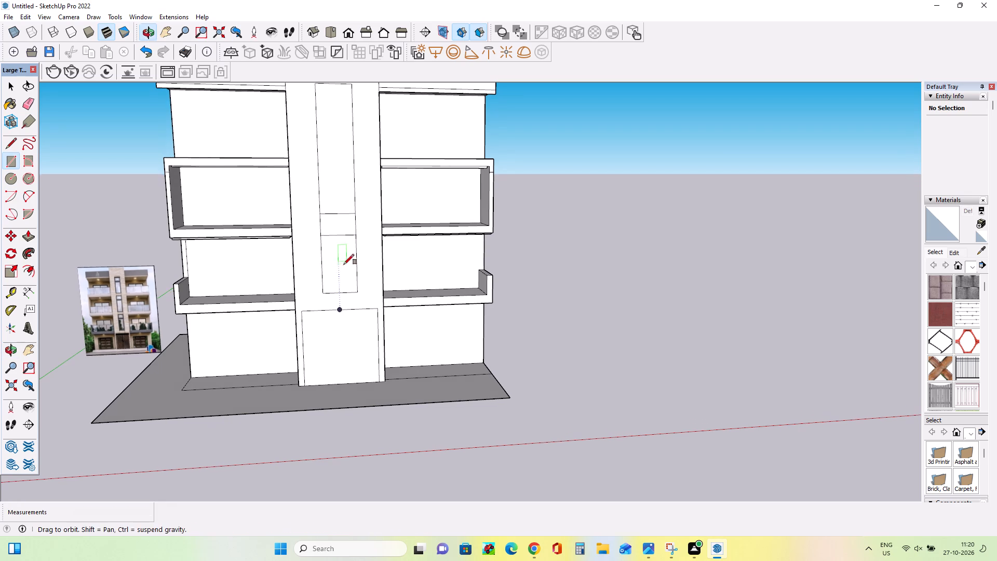
{"action": "scroll", "coordinate": [328, 197], "scroll_direction": "down", "scroll_amount": 4}
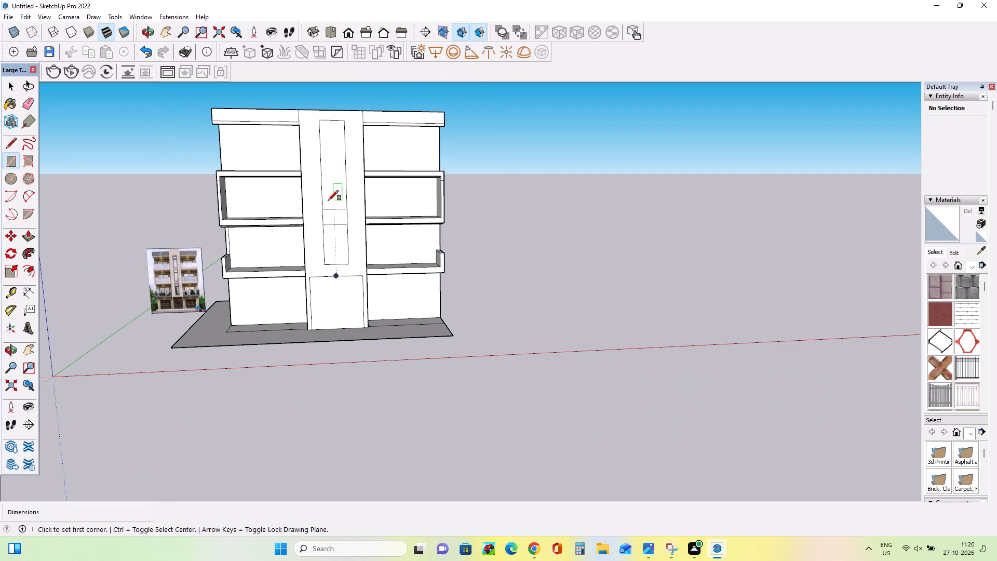
{"action": "scroll", "coordinate": [329, 119], "scroll_direction": "up", "scroll_amount": 3}
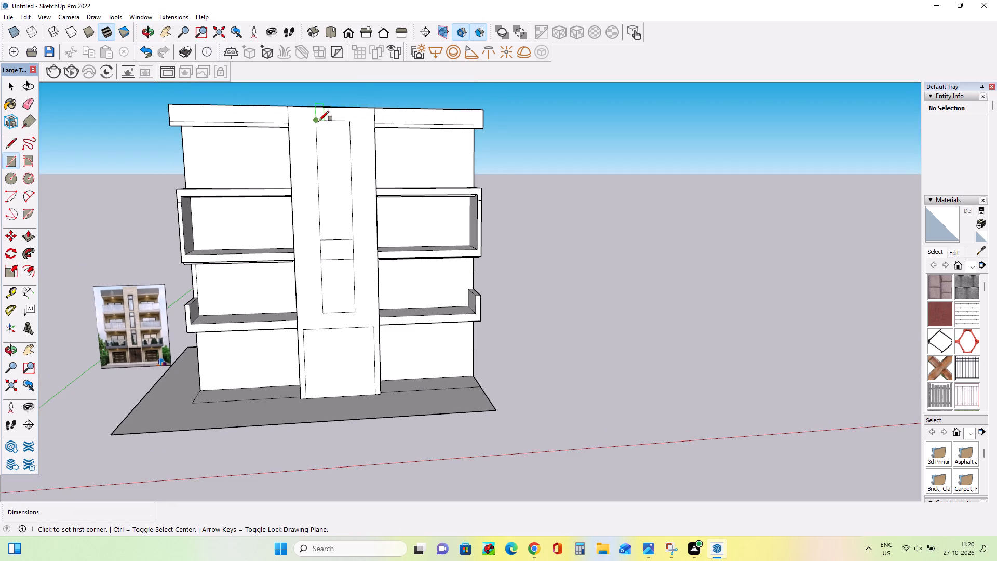
{"action": "left_click", "coordinate": [319, 121]}
{"action": "left_click", "coordinate": [349, 135]}
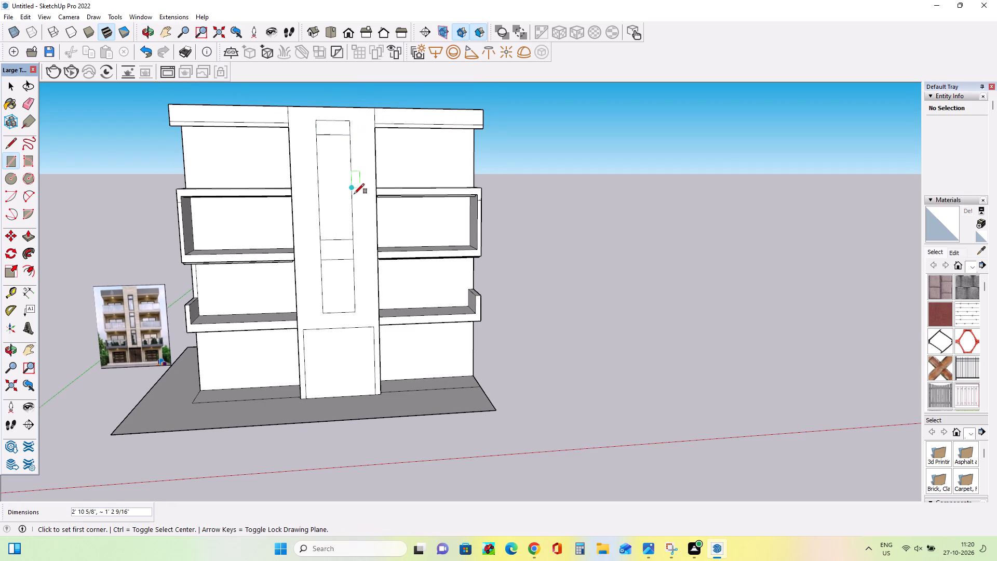
Draw a 2' 10 5/8" horizontal line across the tower strip at fourth-storey height, below the top band.
{"action": "middle_click_drag", "start_coordinate": [354, 193], "coordinate": [358, 184]}
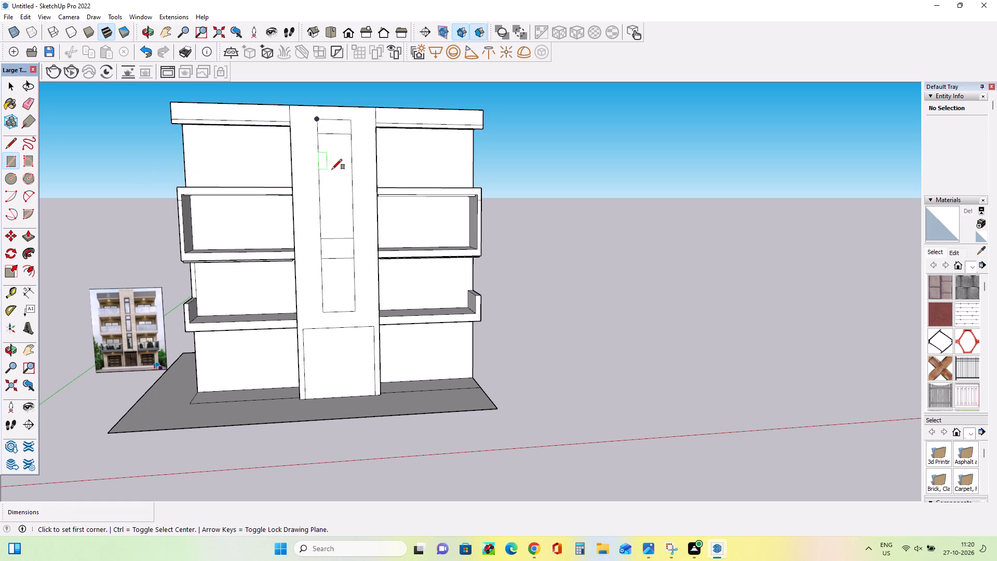
{"action": "left_click", "coordinate": [7, 143]}
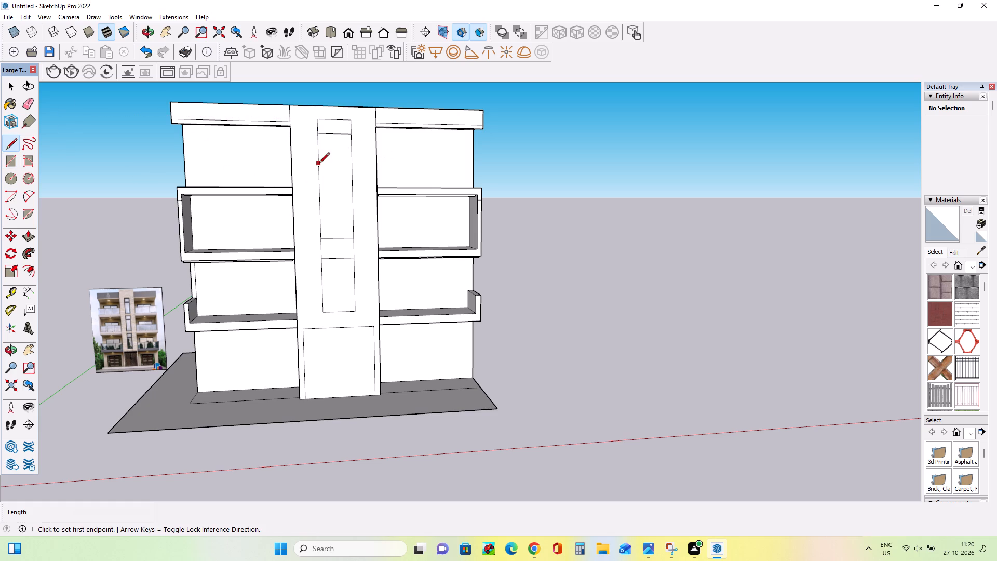
{"action": "left_click", "coordinate": [319, 164]}
{"action": "left_click", "coordinate": [354, 166]}
Undo the drawn window strip and its dividing lines, clearing the central tower's front above the entrance outline.
{"action": "middle_click_drag", "start_coordinate": [376, 212], "coordinate": [376, 206]}
{"action": "key", "text": "ctrl+z"}
{"action": "key", "text": "ctrl+z"}
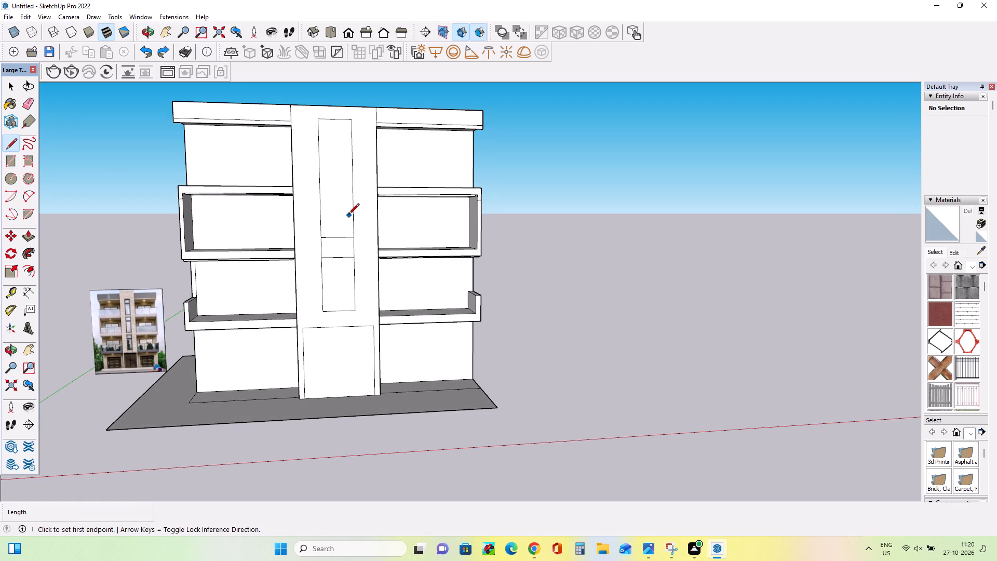
{"action": "key", "text": "ctrl+z"}
{"action": "key", "text": "ctrl+z"}
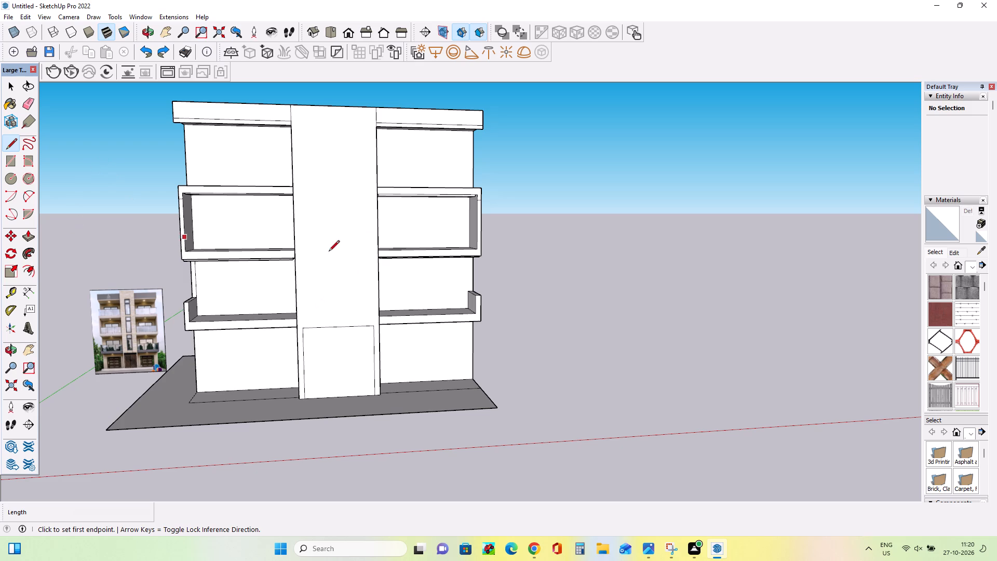
Draw a vertical centreline about 19' 7 1/16" long on the tower's front, from its top edge to the entrance outline.
{"action": "left_click", "coordinate": [333, 108]}
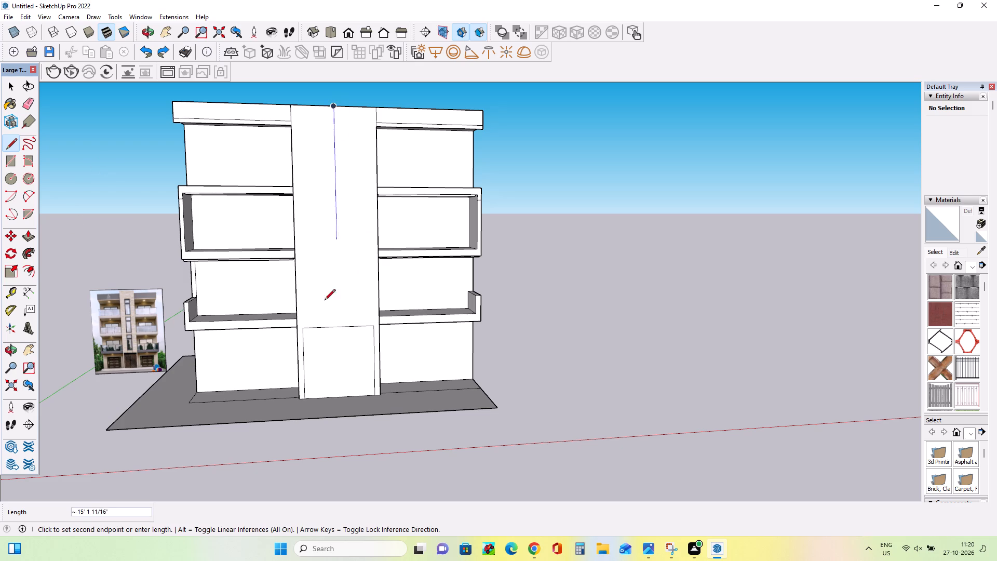
{"action": "left_click", "coordinate": [339, 323]}
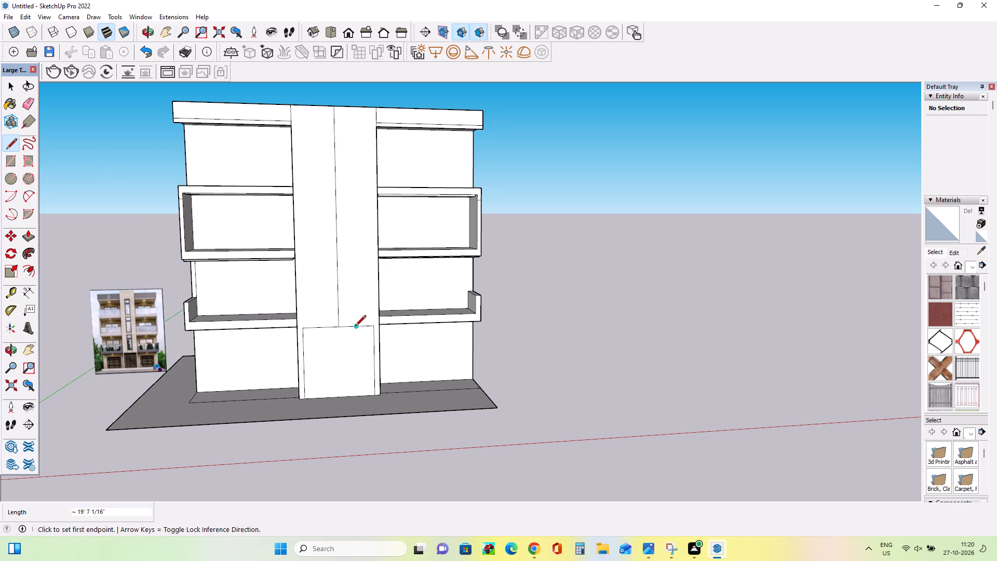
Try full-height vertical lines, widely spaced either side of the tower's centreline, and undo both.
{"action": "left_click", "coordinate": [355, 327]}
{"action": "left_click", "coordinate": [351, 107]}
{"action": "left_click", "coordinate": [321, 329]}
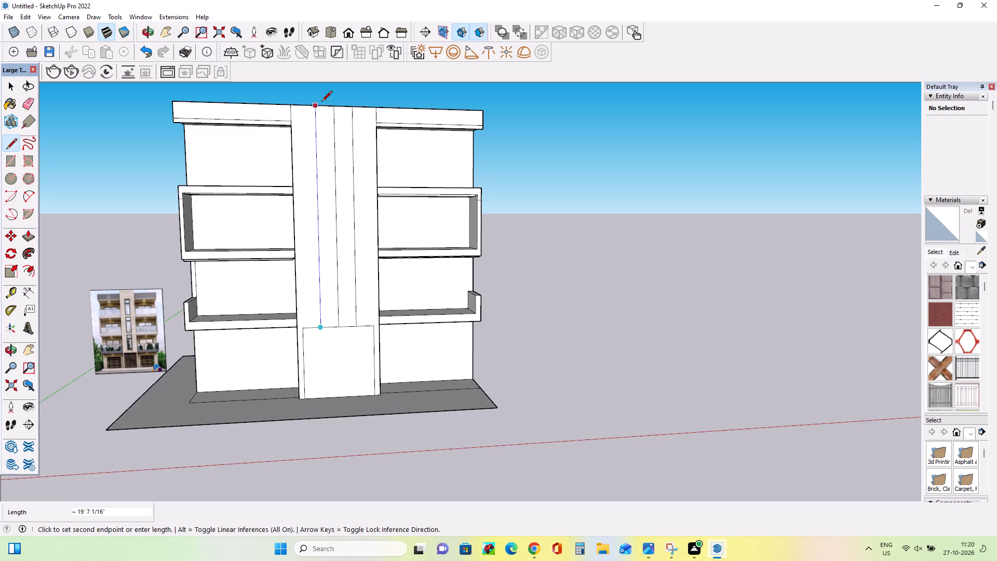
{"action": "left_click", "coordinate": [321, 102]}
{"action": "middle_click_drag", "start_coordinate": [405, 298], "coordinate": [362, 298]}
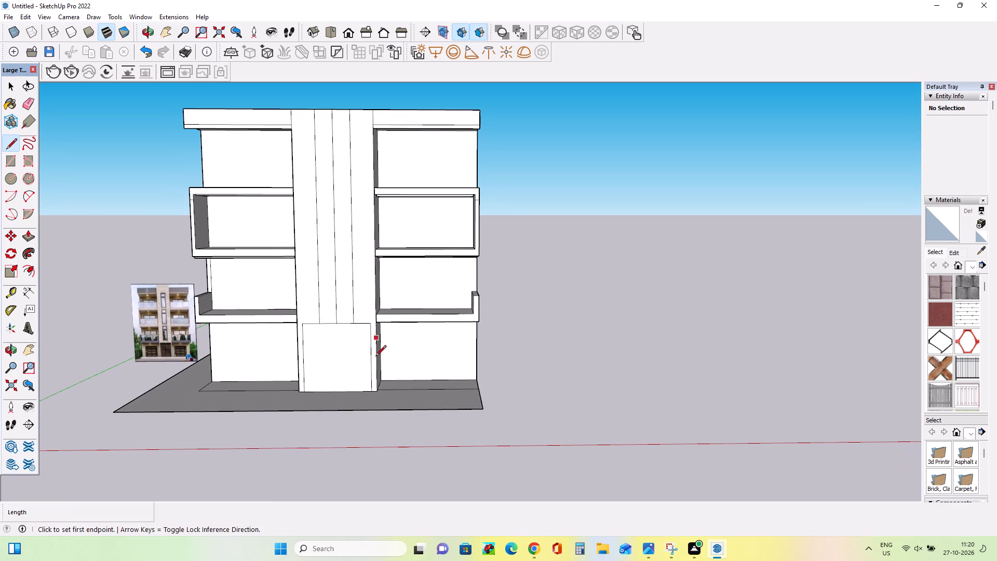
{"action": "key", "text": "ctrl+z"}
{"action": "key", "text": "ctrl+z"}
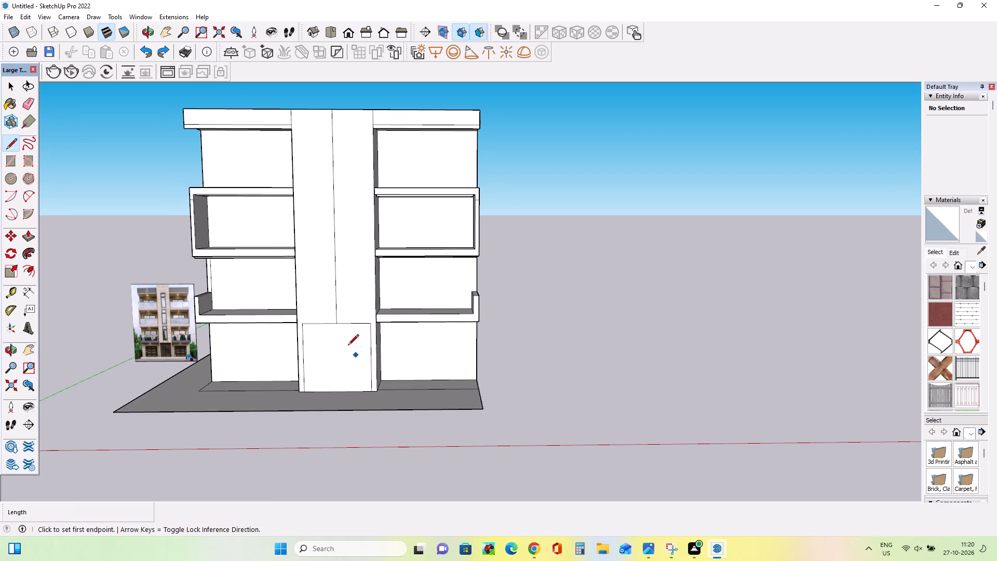
Draw two 19' 7 1/16" vertical lines close beside the tower's centreline, forming a strip about 1' 8 15/16" wide.
{"action": "left_click", "coordinate": [346, 323]}
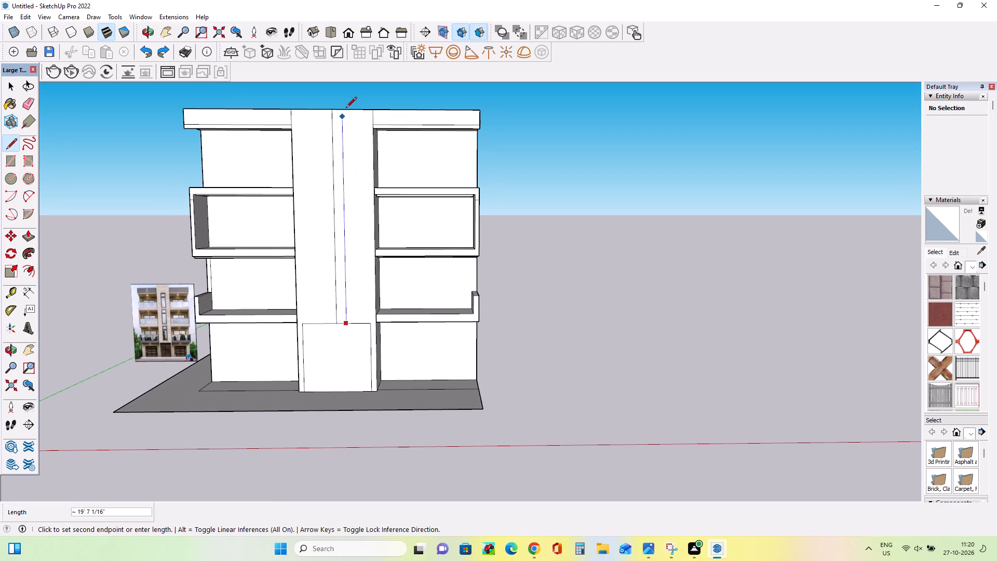
{"action": "left_click", "coordinate": [346, 107]}
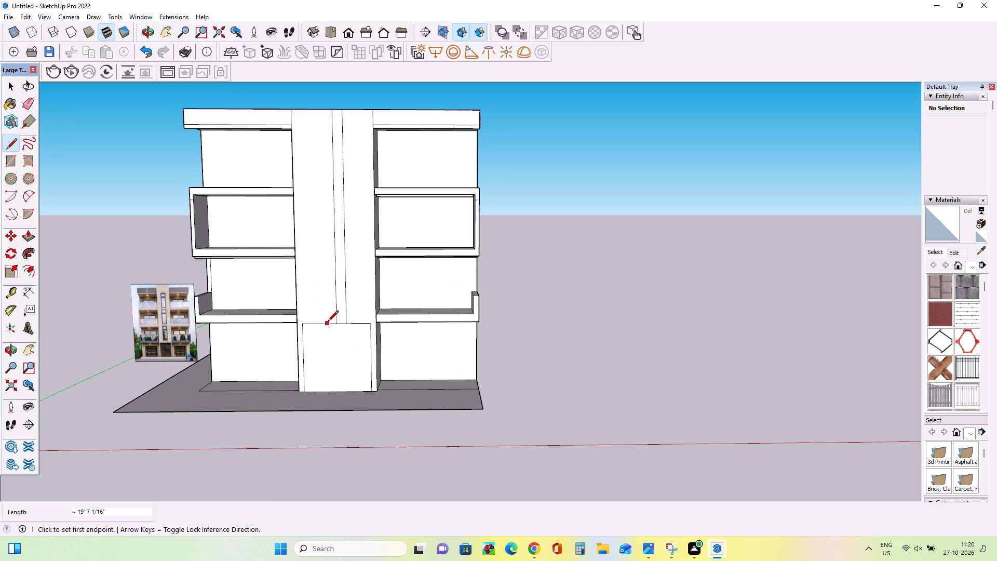
{"action": "left_click", "coordinate": [328, 322]}
{"action": "left_click", "coordinate": [324, 106]}
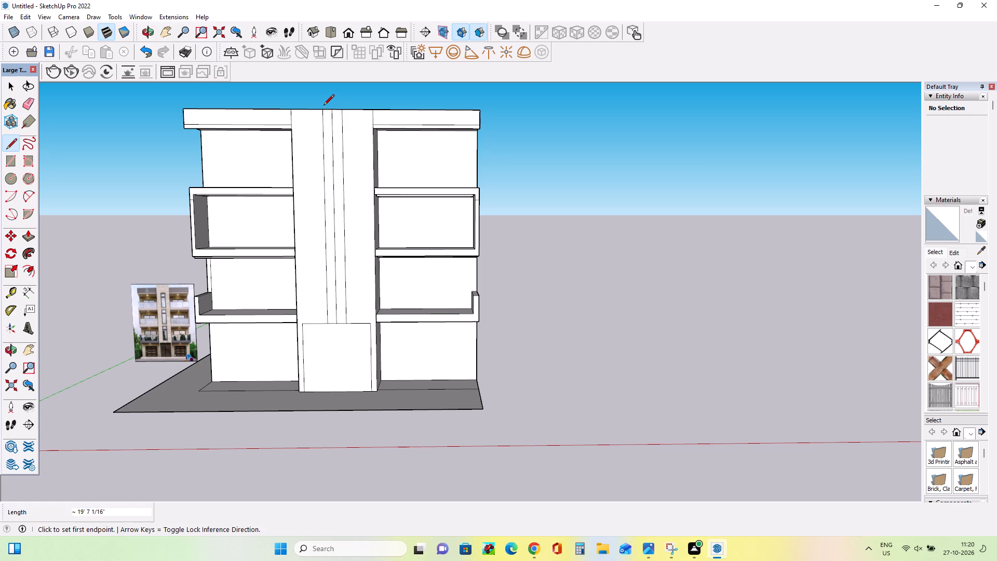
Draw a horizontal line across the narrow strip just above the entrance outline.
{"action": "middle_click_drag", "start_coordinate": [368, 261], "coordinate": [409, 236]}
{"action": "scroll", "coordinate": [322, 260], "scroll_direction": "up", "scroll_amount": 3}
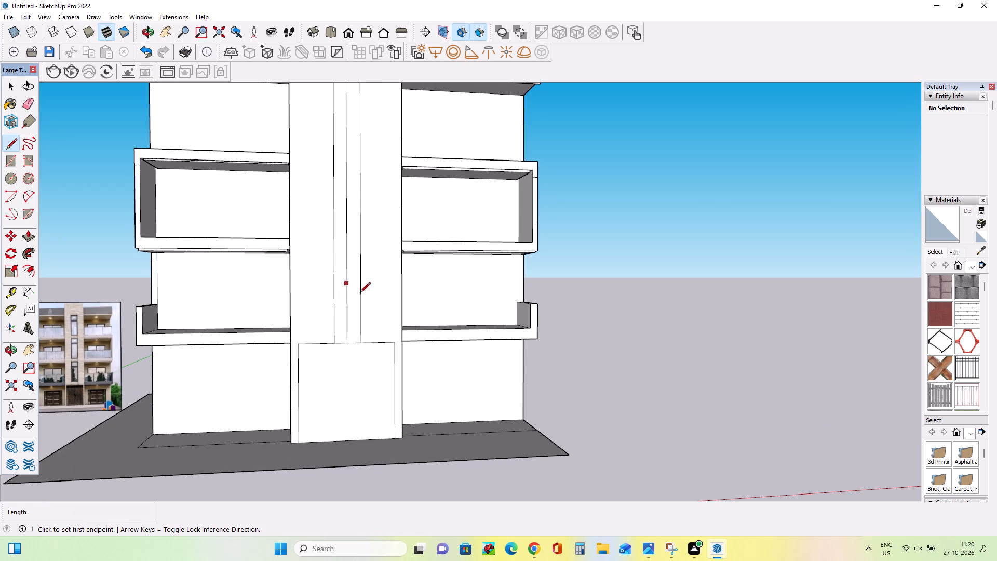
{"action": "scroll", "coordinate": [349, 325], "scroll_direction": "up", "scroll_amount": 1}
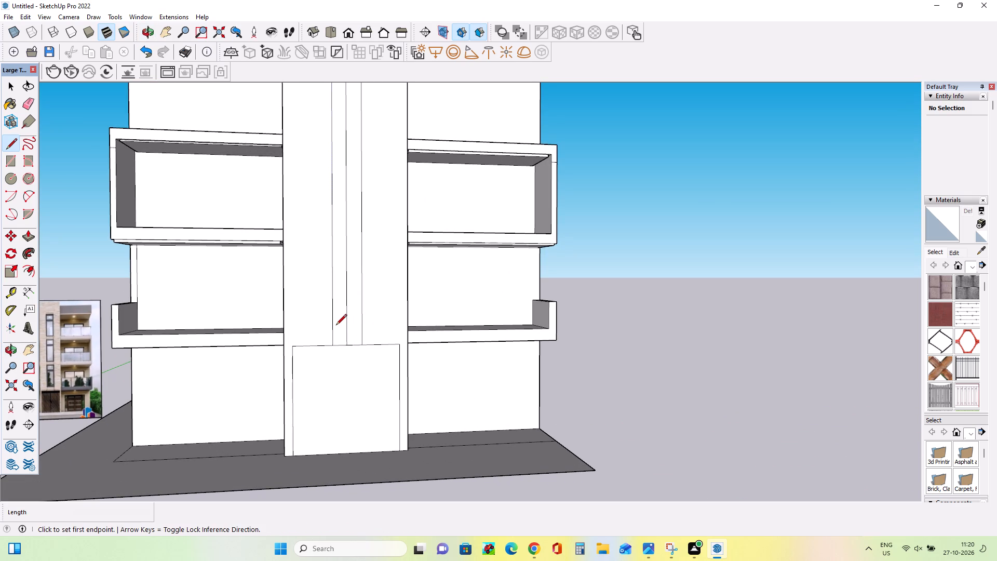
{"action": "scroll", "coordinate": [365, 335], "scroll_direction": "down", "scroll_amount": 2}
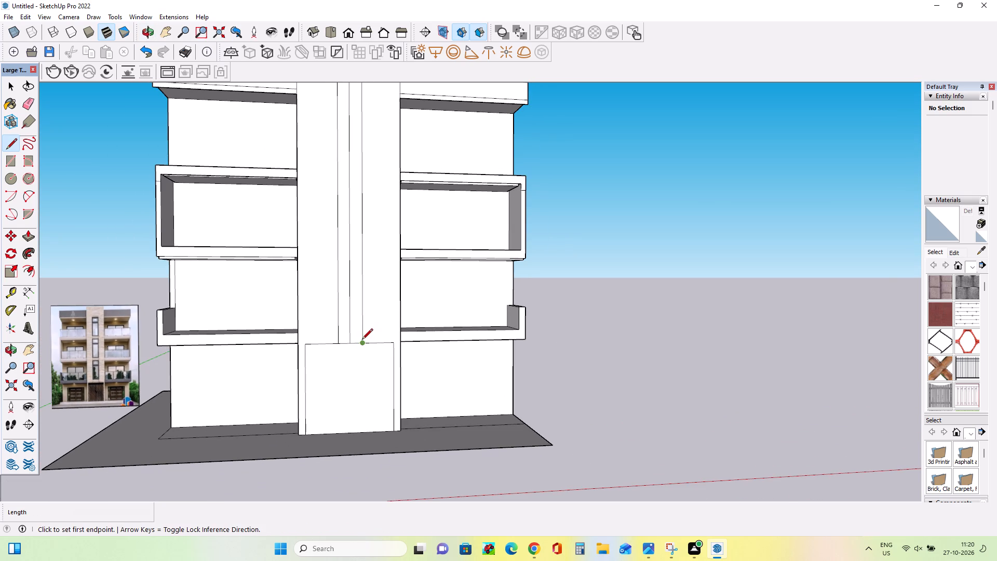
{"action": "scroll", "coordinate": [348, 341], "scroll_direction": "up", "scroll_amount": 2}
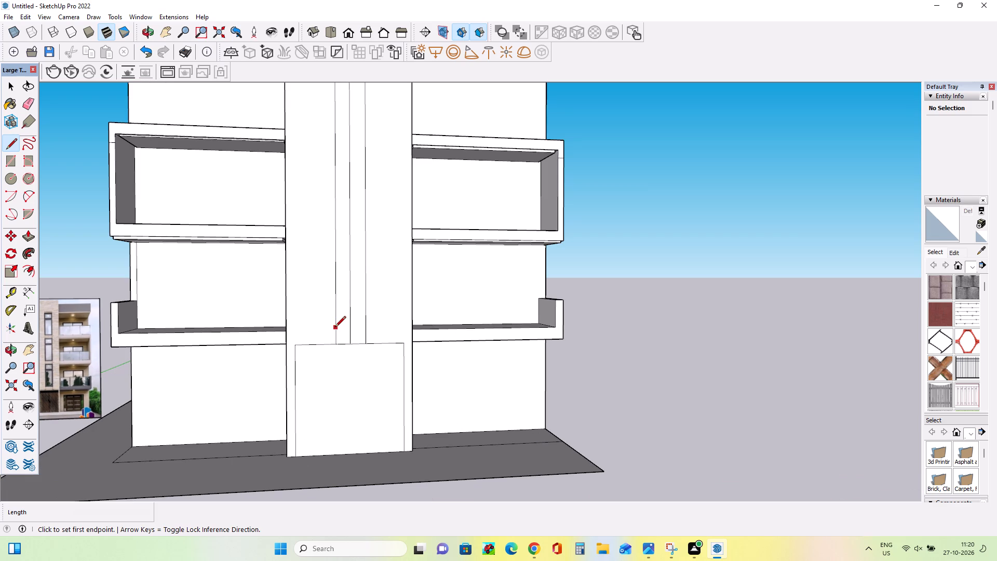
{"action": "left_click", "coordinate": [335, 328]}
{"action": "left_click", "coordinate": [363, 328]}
Draw two closely spaced horizontal lines, about 1' 8 15/16" long, across the strip around third-storey floor level for the lower window's top pane.
{"action": "scroll", "coordinate": [392, 340], "scroll_direction": "down", "scroll_amount": 2}
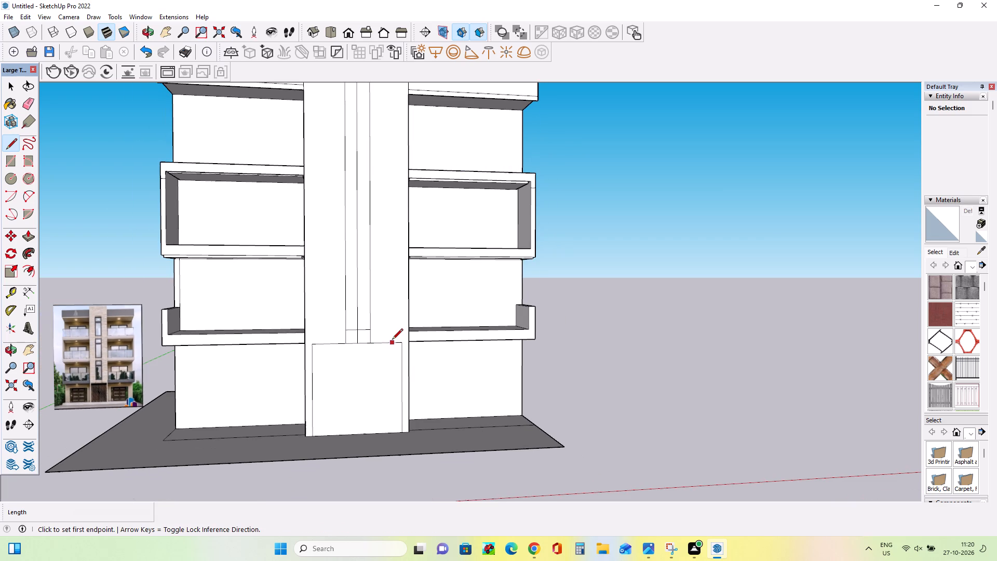
{"action": "middle_click", "coordinate": [392, 340]}
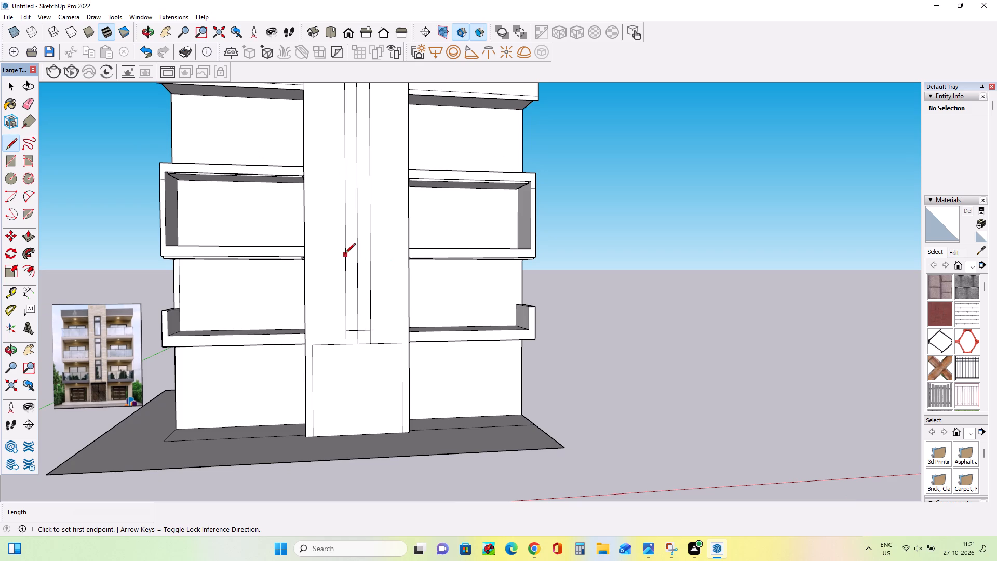
{"action": "left_click", "coordinate": [346, 252]}
{"action": "left_click", "coordinate": [369, 252]}
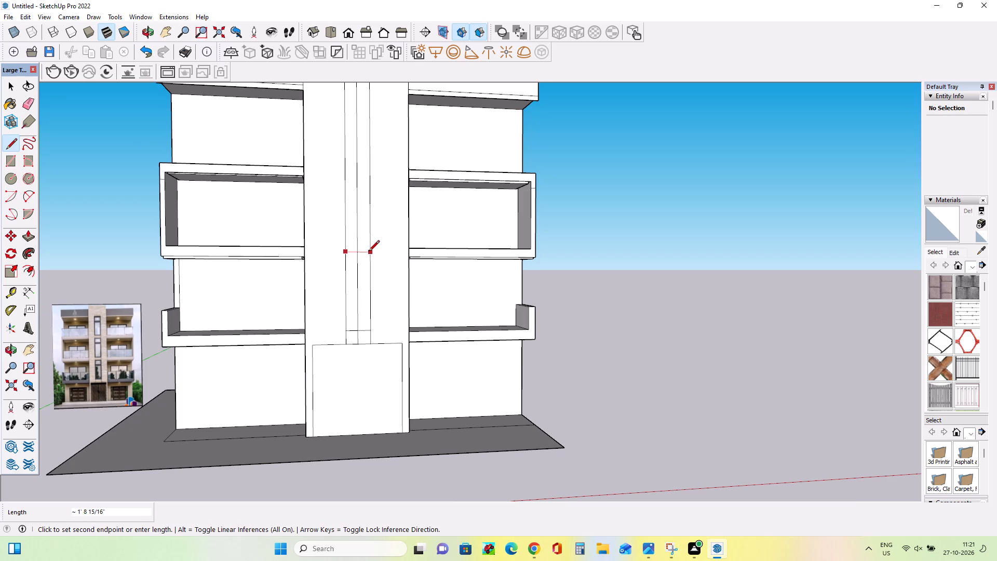
{"action": "scroll", "coordinate": [347, 269], "scroll_direction": "up", "scroll_amount": 2}
{"action": "left_click", "coordinate": [344, 261]}
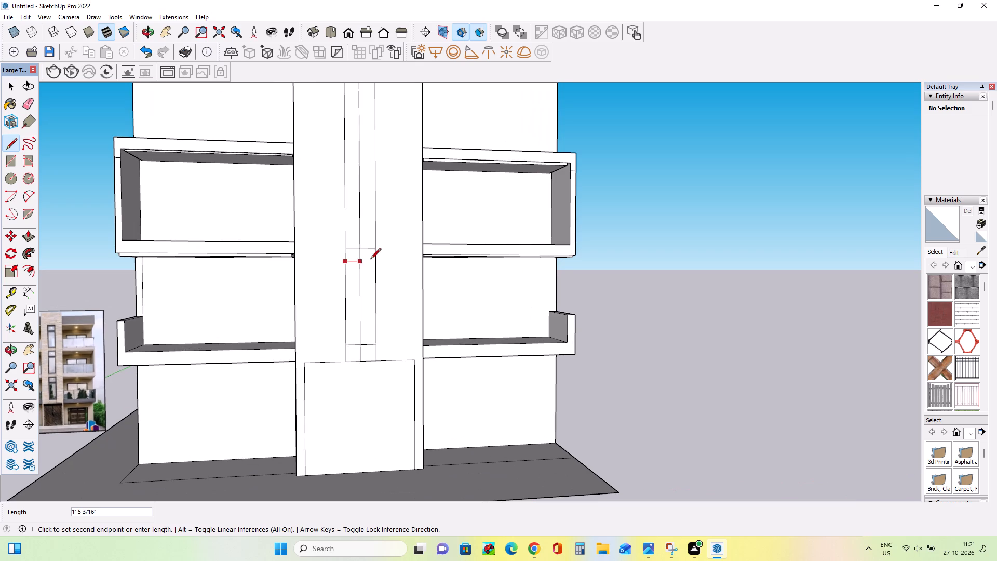
{"action": "left_click", "coordinate": [377, 260]}
Check the reference picture and draw a 1' 8 15/16" horizontal line across the strip slightly above third-storey floor level as the middle window's bottom edge.
{"action": "scroll", "coordinate": [390, 308], "scroll_direction": "down", "scroll_amount": 2}
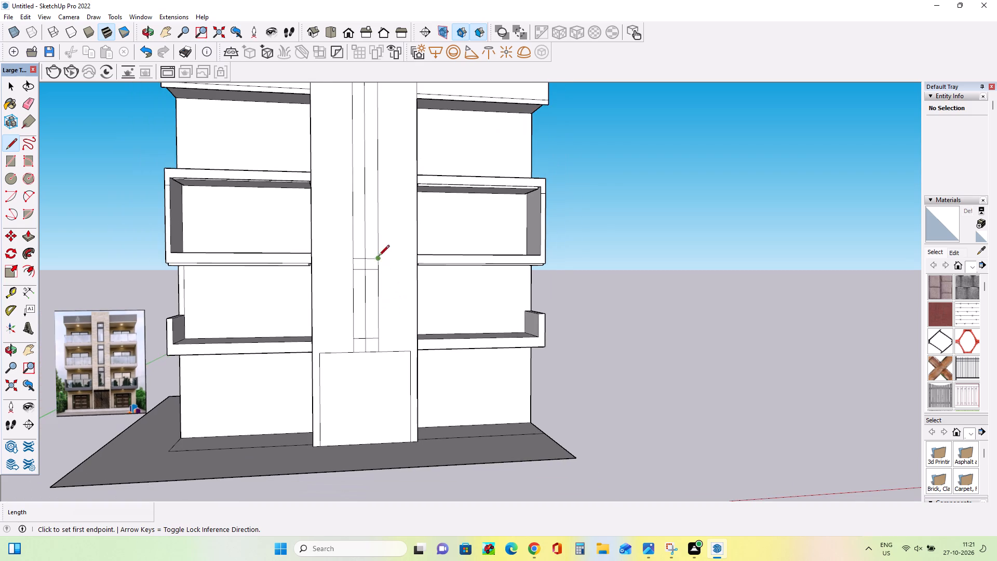
{"action": "middle_click_drag", "start_coordinate": [379, 257], "coordinate": [381, 269]}
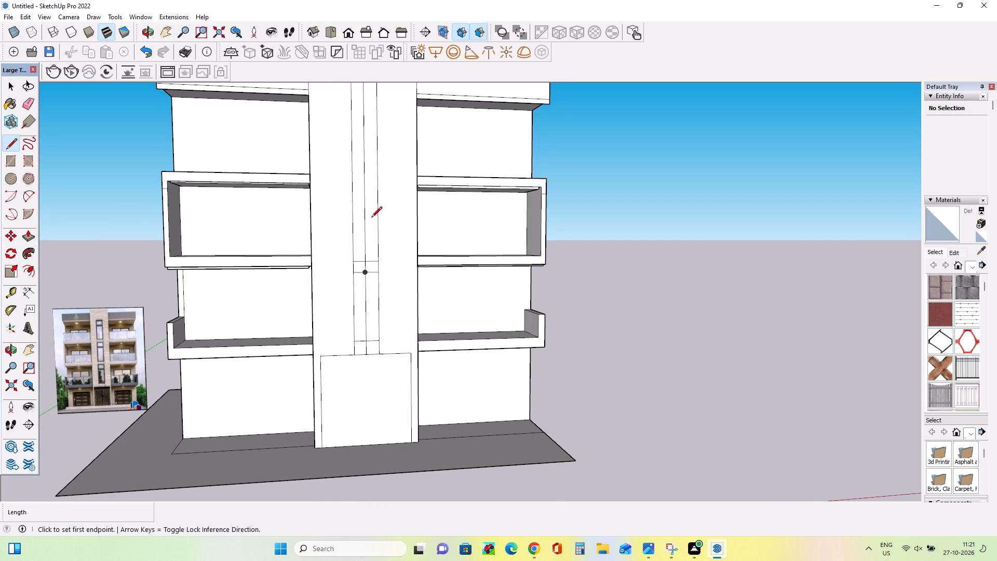
{"action": "scroll", "coordinate": [133, 358], "scroll_direction": "up", "scroll_amount": 15}
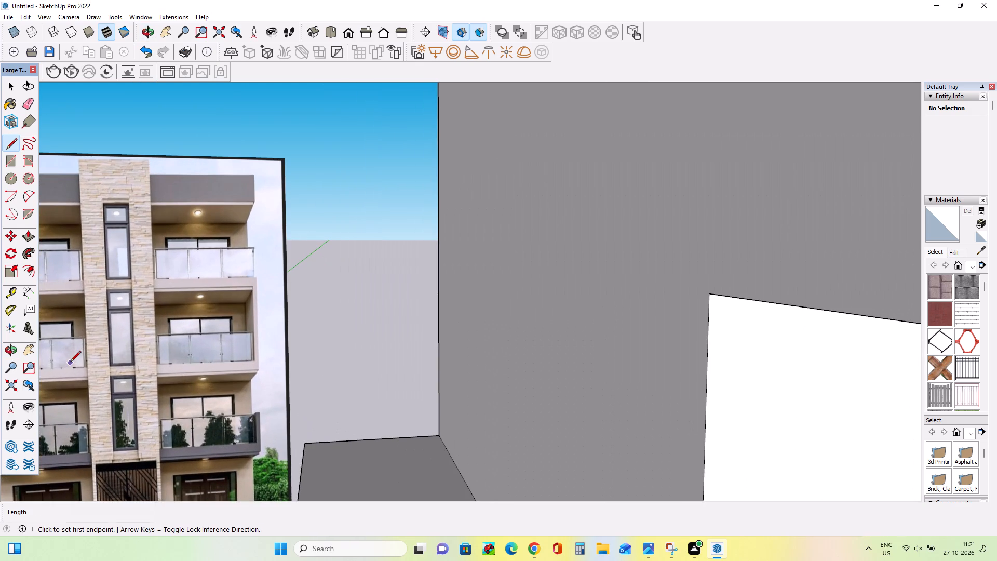
{"action": "scroll", "coordinate": [71, 363], "scroll_direction": "down", "scroll_amount": 15}
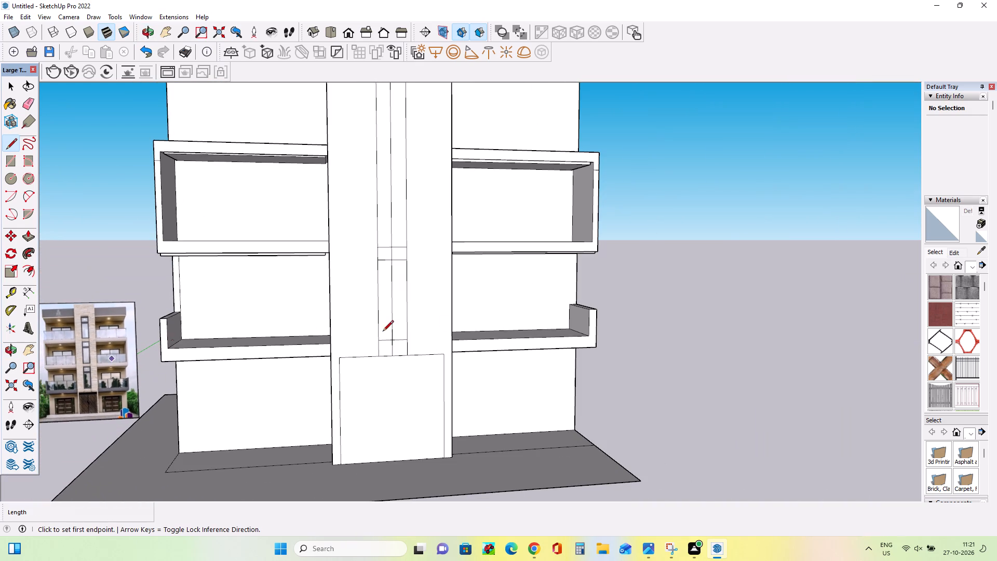
{"action": "left_click", "coordinate": [378, 231]}
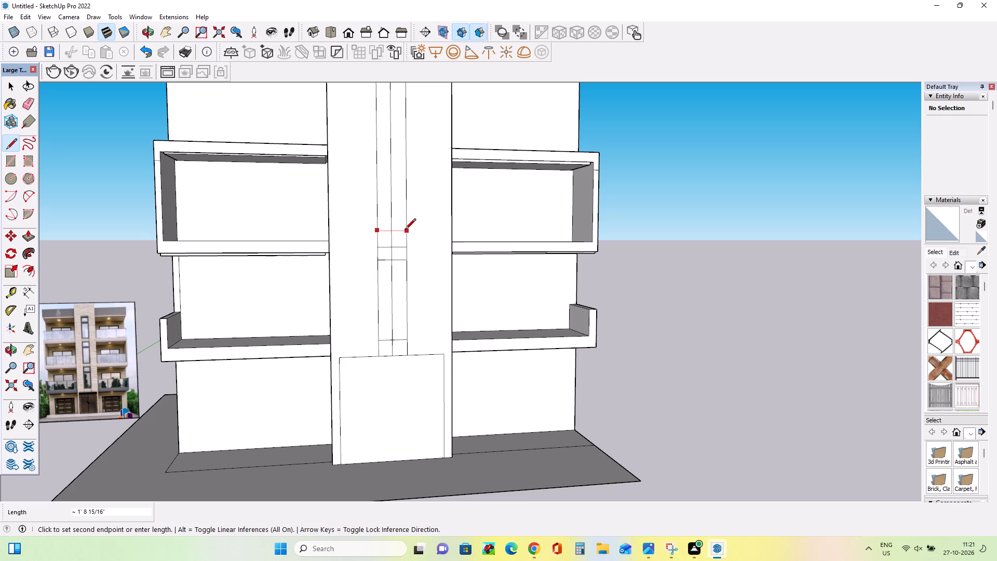
{"action": "left_click", "coordinate": [405, 230]}
Draw two closely spaced horizontal lines across the strip near the third storey's ceiling for the middle window's top pane.
{"action": "middle_click_drag", "start_coordinate": [434, 273], "coordinate": [437, 284]}
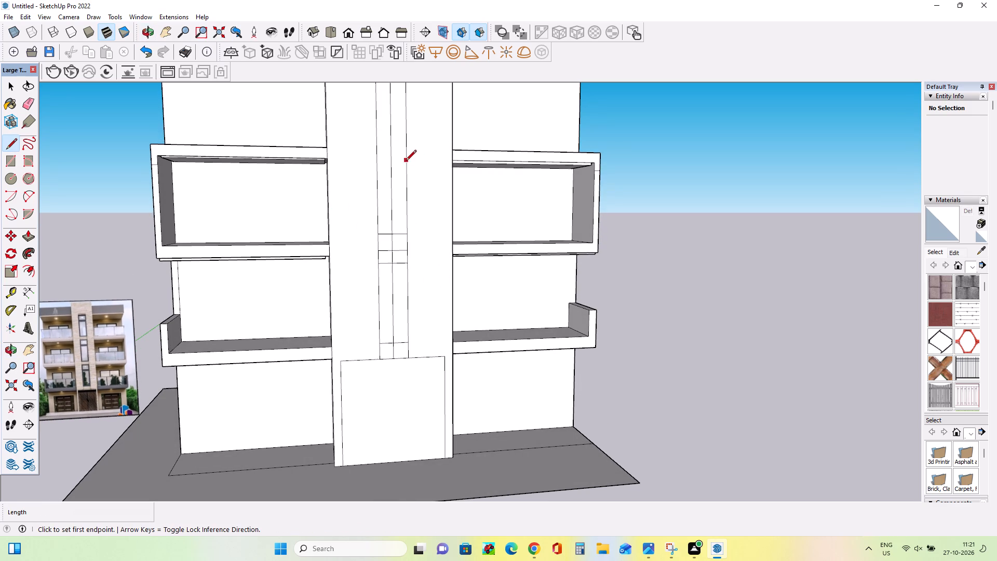
{"action": "left_click", "coordinate": [379, 150]}
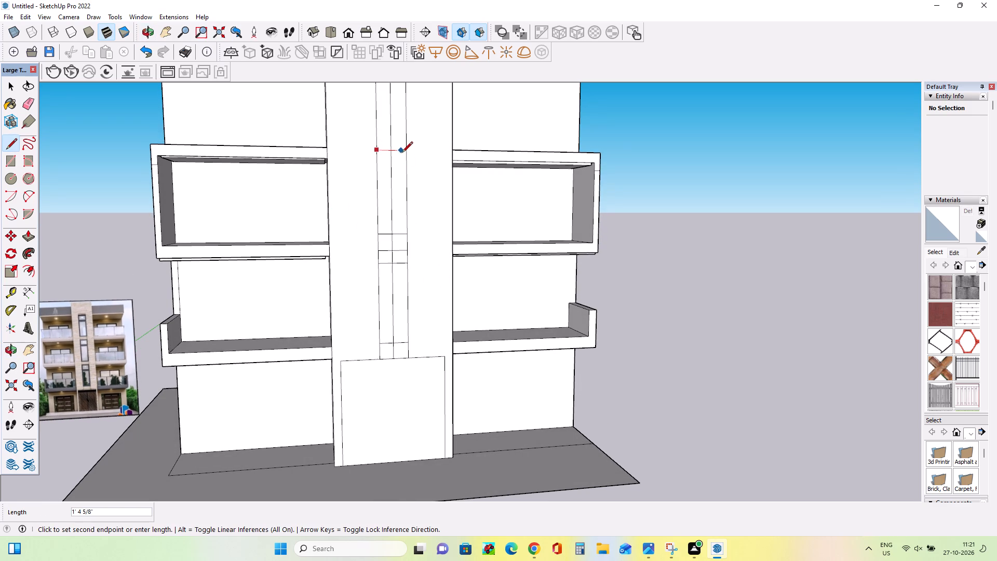
{"action": "left_click", "coordinate": [405, 153]}
{"action": "middle_click_drag", "start_coordinate": [439, 220], "coordinate": [445, 239]}
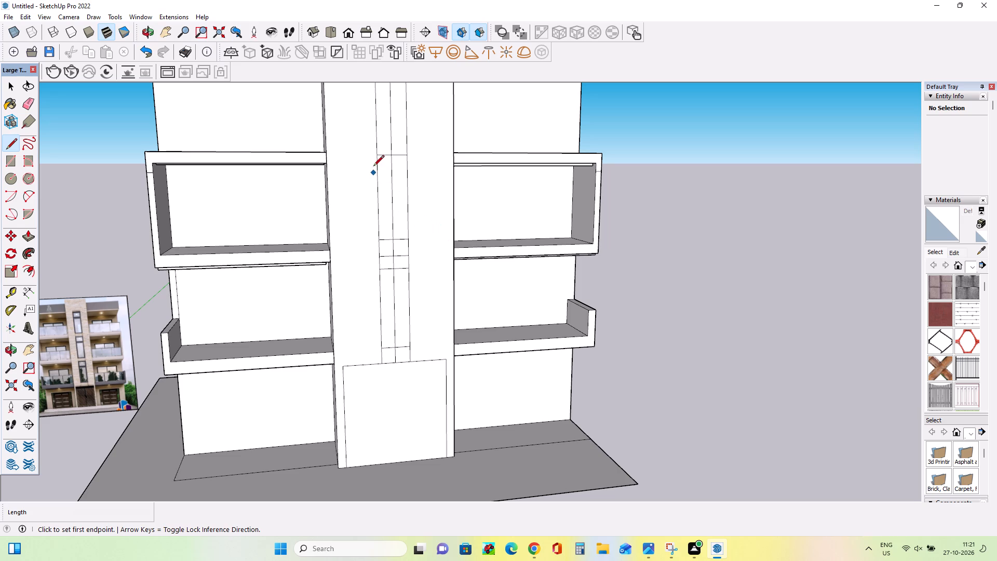
{"action": "left_click", "coordinate": [380, 170]}
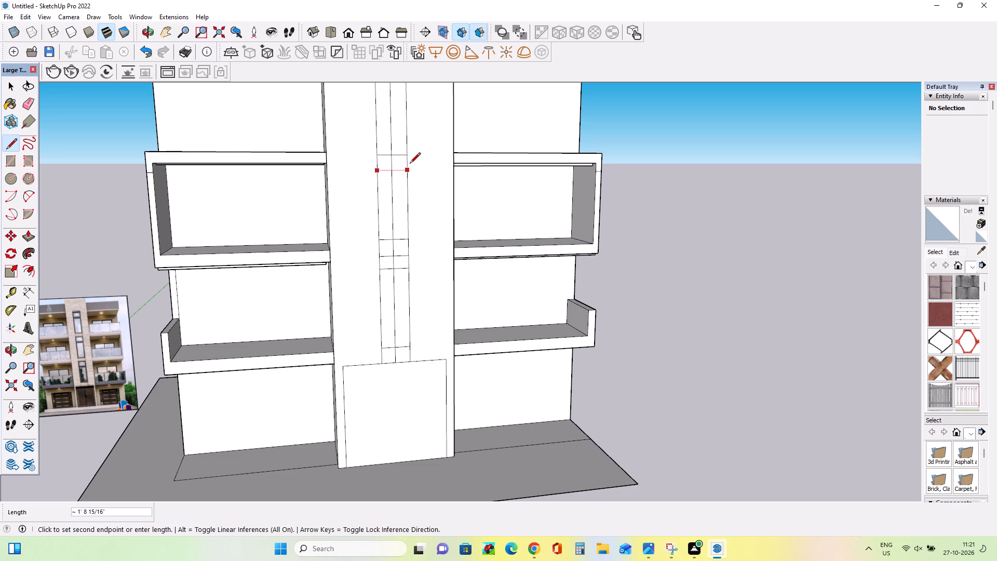
{"action": "left_click", "coordinate": [410, 164]}
Erase the centreline inside the middle window's main pane and the vertical lines in the gap below that window.
{"action": "middle_click", "coordinate": [429, 228]}
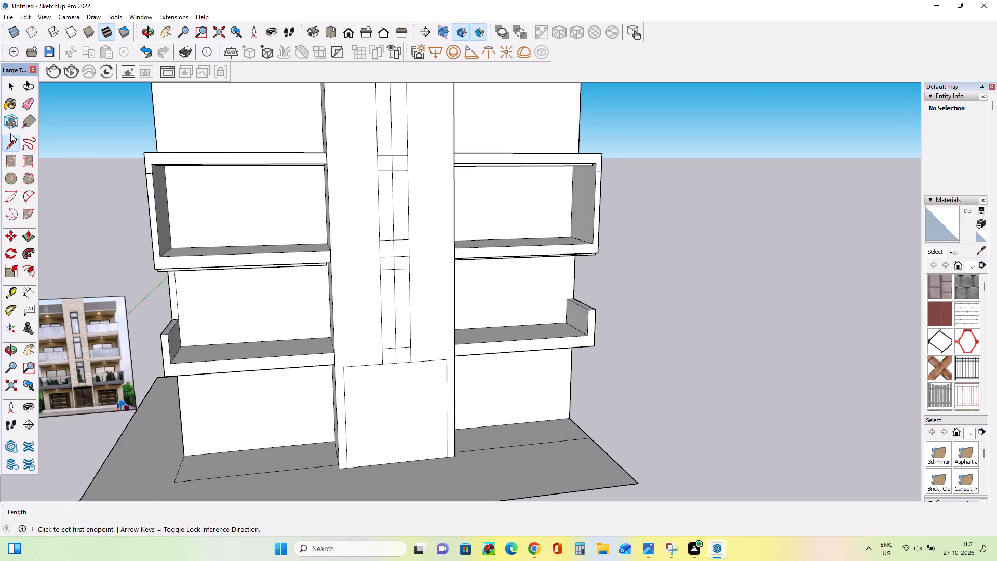
{"action": "left_click", "coordinate": [24, 104]}
{"action": "left_click", "coordinate": [394, 219]}
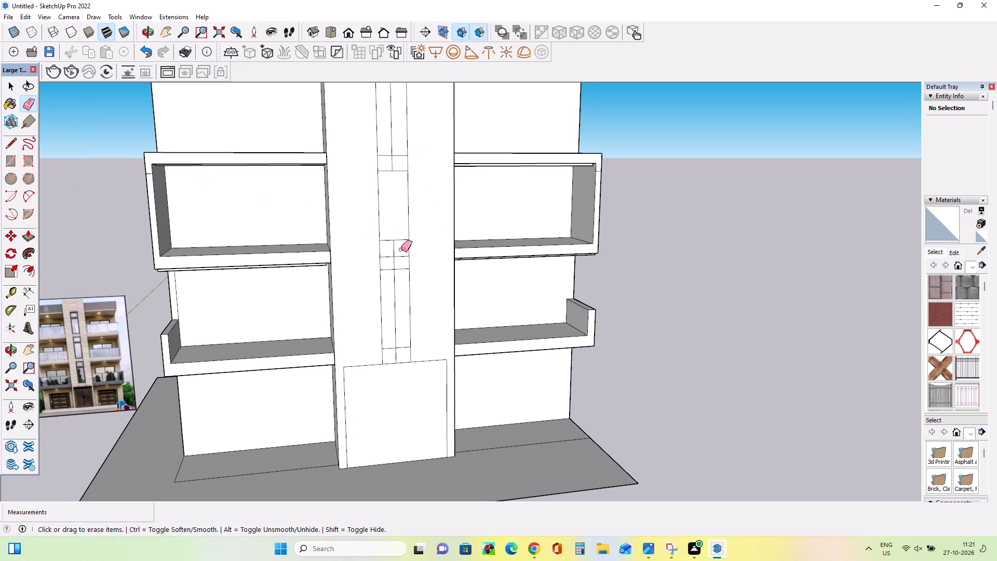
{"action": "left_click_drag", "start_coordinate": [379, 248], "coordinate": [420, 247]}
Erase the centreline through the lower window down to the entrance outline, plus the horizontal line just above the entrance.
{"action": "left_click_drag", "start_coordinate": [395, 275], "coordinate": [402, 276]}
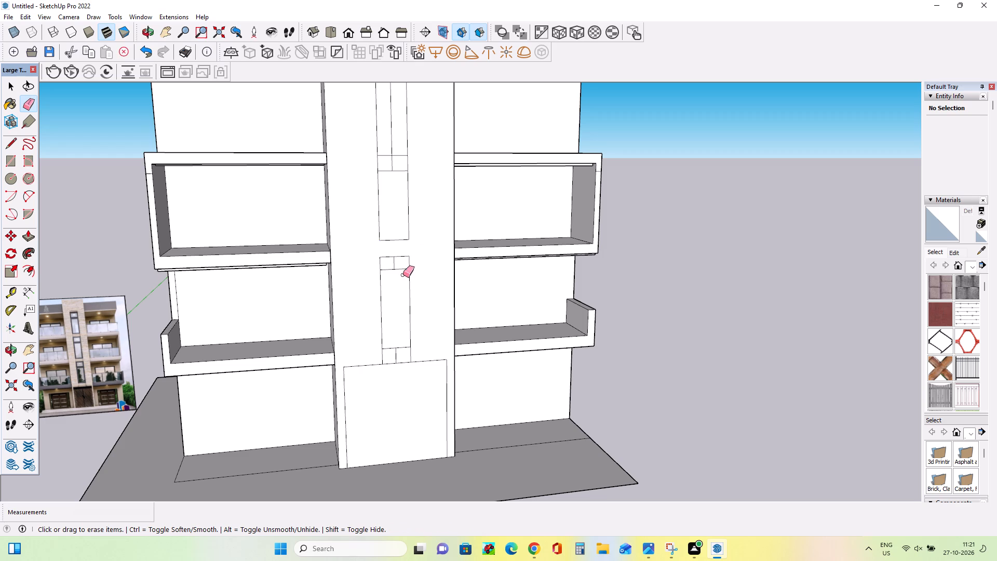
{"action": "left_click", "coordinate": [395, 262]}
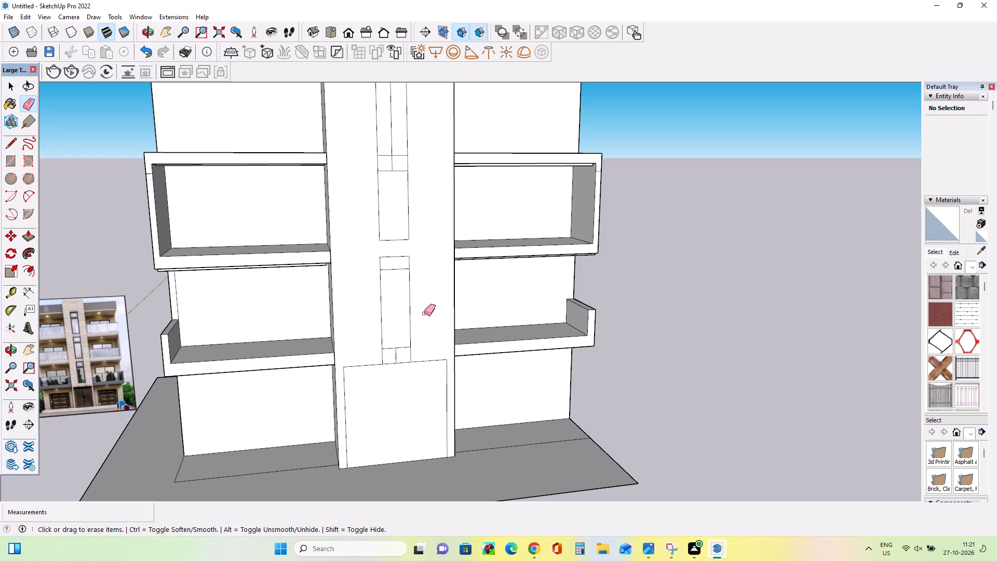
{"action": "left_click", "coordinate": [397, 353]}
{"action": "left_click", "coordinate": [397, 355]}
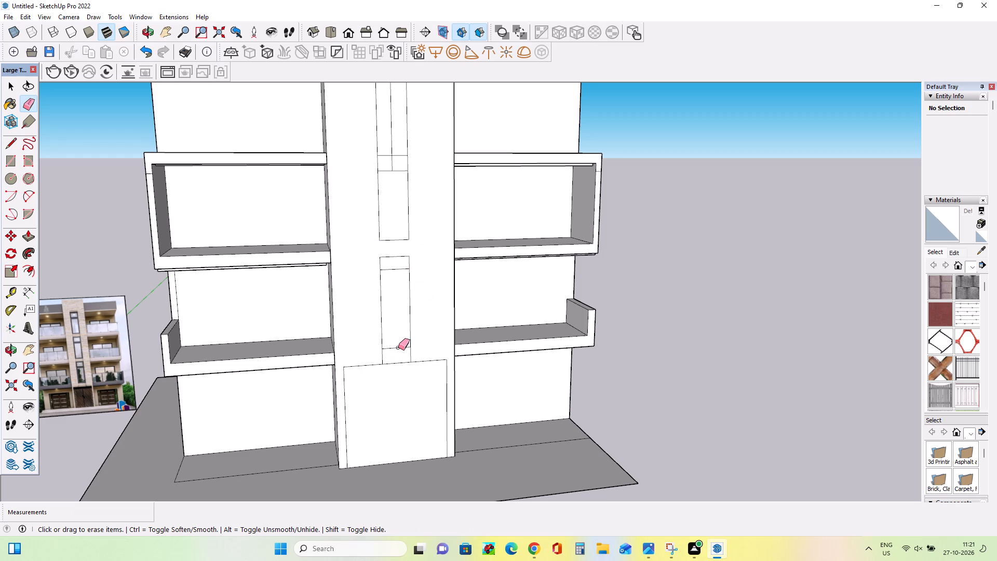
{"action": "left_click", "coordinate": [398, 348]}
Erase the short centreline segment inside the middle window's top pane.
{"action": "left_click_drag", "start_coordinate": [390, 165], "coordinate": [395, 165]}
{"action": "scroll", "coordinate": [371, 271], "scroll_direction": "down", "scroll_amount": 2}
{"action": "middle_click_drag", "start_coordinate": [398, 269], "coordinate": [392, 249]}
{"action": "scroll", "coordinate": [392, 248], "scroll_direction": "down", "scroll_amount": 1}
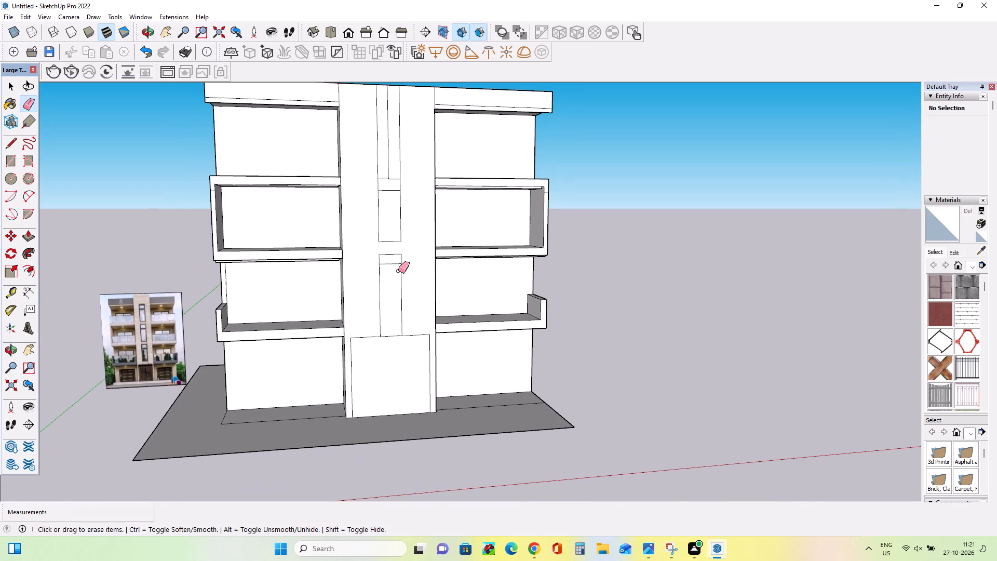
Draw a horizontal bottom edge across the lower window just above the entrance and erase the side-line stubs beneath it.
{"action": "left_click", "coordinate": [14, 144]}
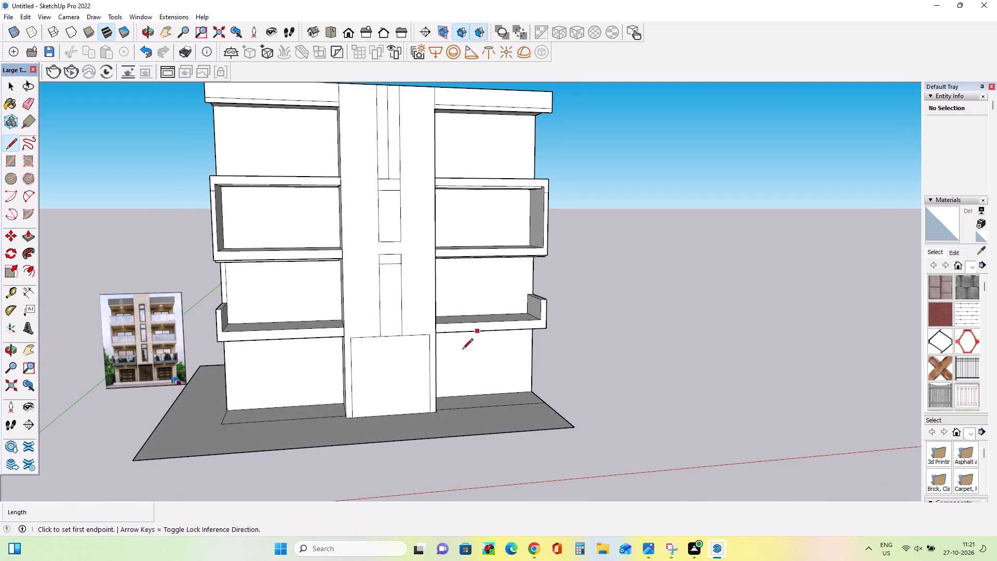
{"action": "left_click", "coordinate": [381, 326]}
{"action": "left_click", "coordinate": [403, 322]}
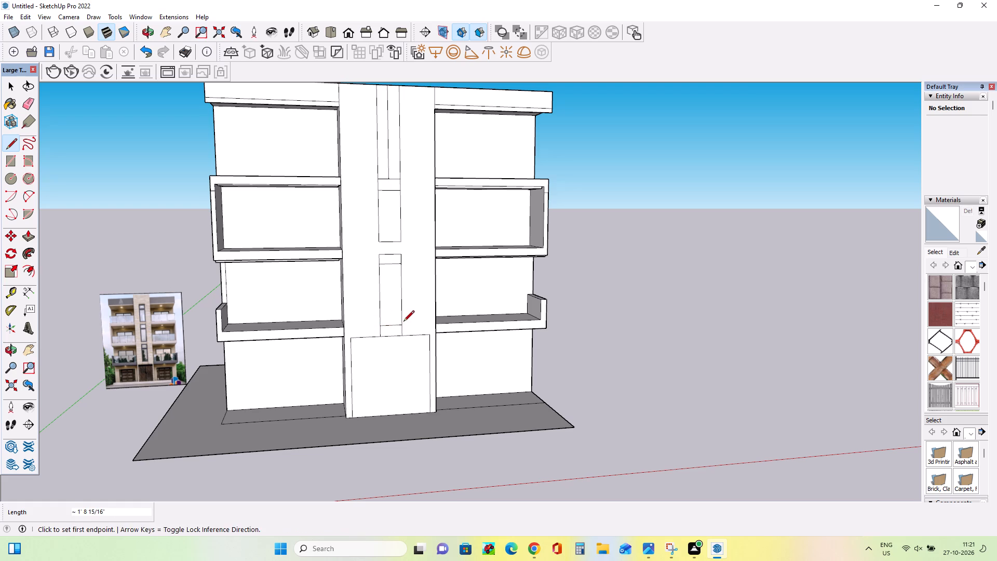
{"action": "middle_click", "coordinate": [447, 358]}
{"action": "left_click", "coordinate": [29, 106]}
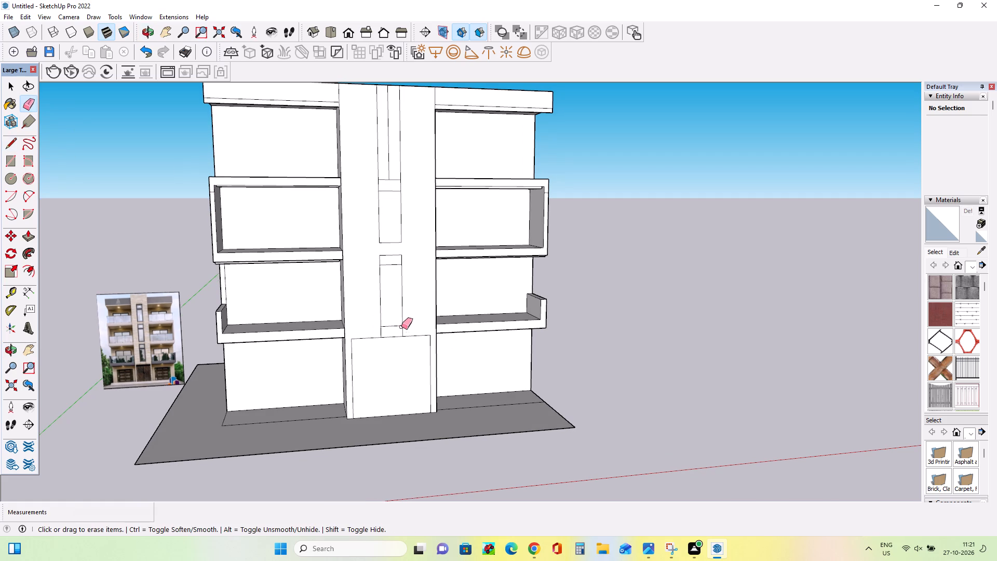
{"action": "left_click_drag", "start_coordinate": [380, 330], "coordinate": [408, 330]}
Draw three horizontal lines across the fourth-storey strip for the top window's bottom edge, top edge and top-pane divider.
{"action": "scroll", "coordinate": [410, 342], "scroll_direction": "down", "scroll_amount": 1}
{"action": "scroll", "coordinate": [388, 167], "scroll_direction": "up", "scroll_amount": 5}
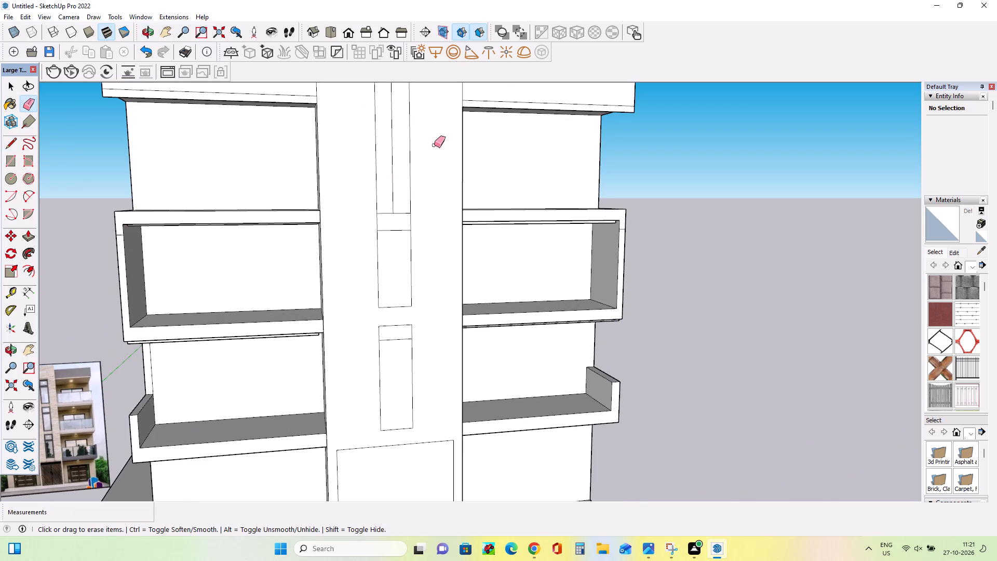
{"action": "left_click", "coordinate": [11, 140]}
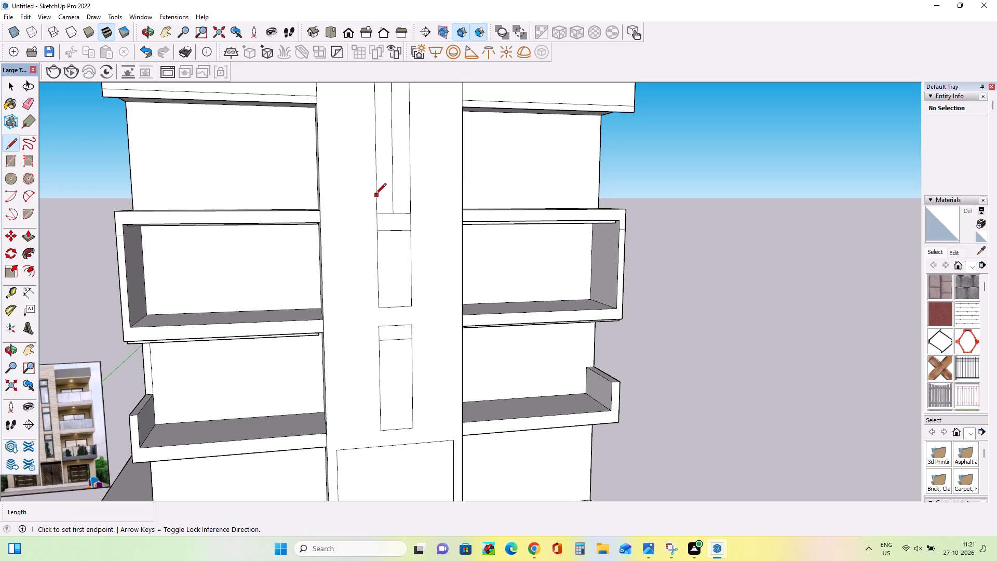
{"action": "left_click", "coordinate": [375, 195]}
{"action": "left_click", "coordinate": [408, 196]}
{"action": "scroll", "coordinate": [427, 237], "scroll_direction": "down", "scroll_amount": 4}
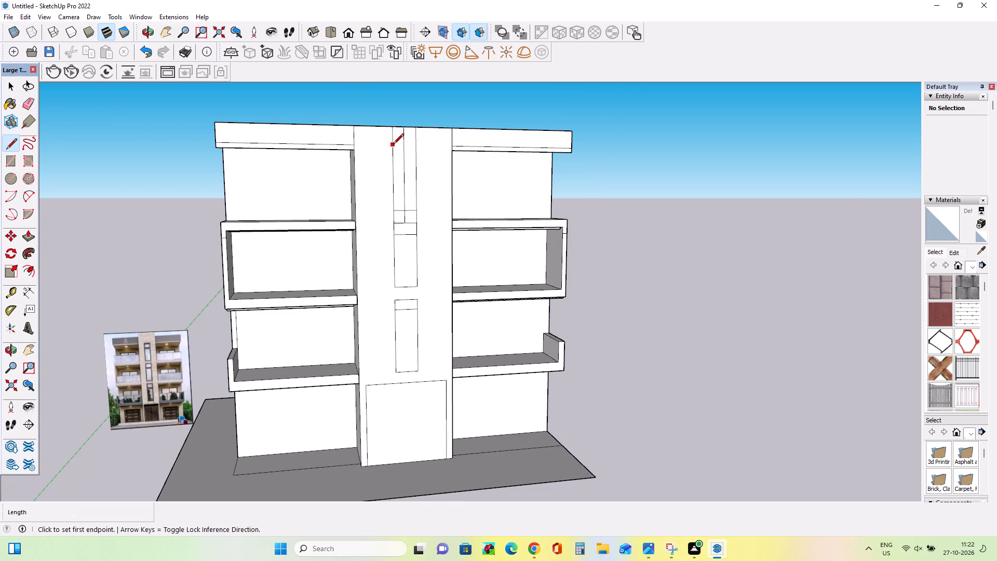
{"action": "left_click", "coordinate": [393, 145]}
{"action": "left_click", "coordinate": [416, 145]}
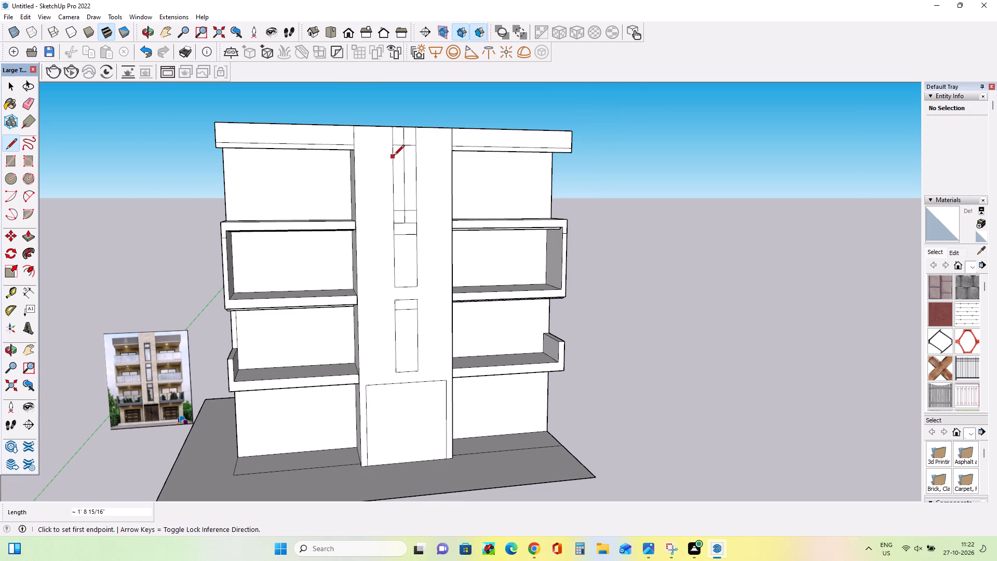
{"action": "left_click", "coordinate": [394, 157]}
{"action": "left_click", "coordinate": [413, 156]}
Erase the strip lines above and below the top window and the centreline inside both of its panes.
{"action": "middle_click_drag", "start_coordinate": [439, 205], "coordinate": [438, 205]}
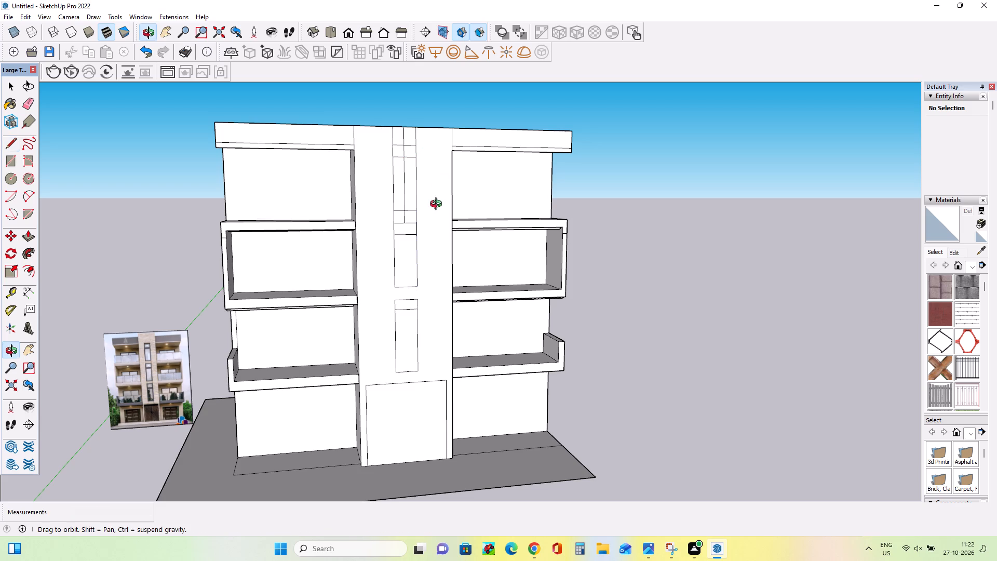
{"action": "middle_click_drag", "start_coordinate": [438, 205], "coordinate": [434, 195]}
{"action": "scroll", "coordinate": [422, 230], "scroll_direction": "up", "scroll_amount": 3}
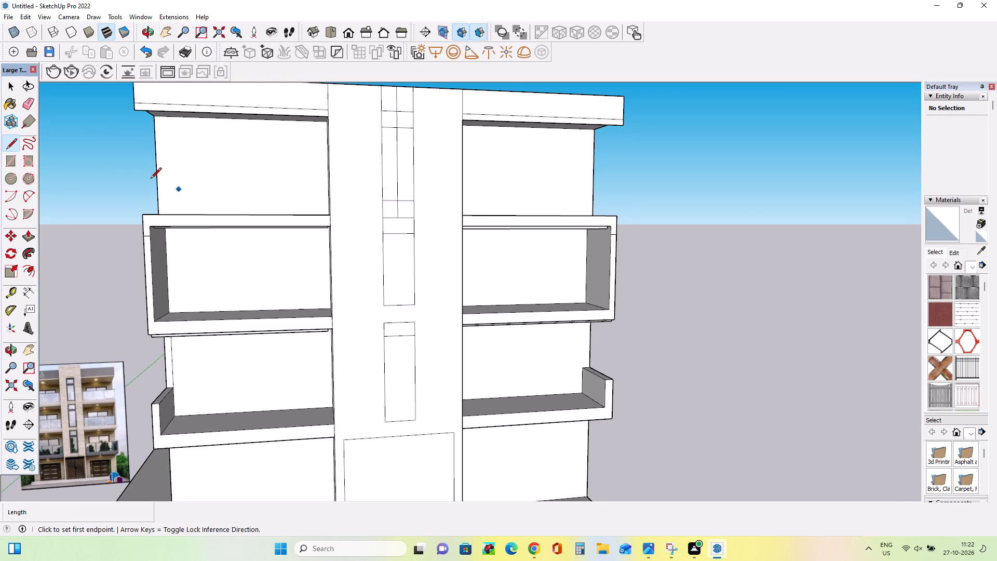
{"action": "left_click", "coordinate": [25, 108]}
{"action": "left_click_drag", "start_coordinate": [380, 209], "coordinate": [423, 207]}
{"action": "middle_click_drag", "start_coordinate": [412, 234], "coordinate": [415, 257]}
{"action": "left_click_drag", "start_coordinate": [372, 108], "coordinate": [426, 103]}
{"action": "left_click_drag", "start_coordinate": [394, 111], "coordinate": [399, 110]}
{"action": "left_click", "coordinate": [396, 158]}
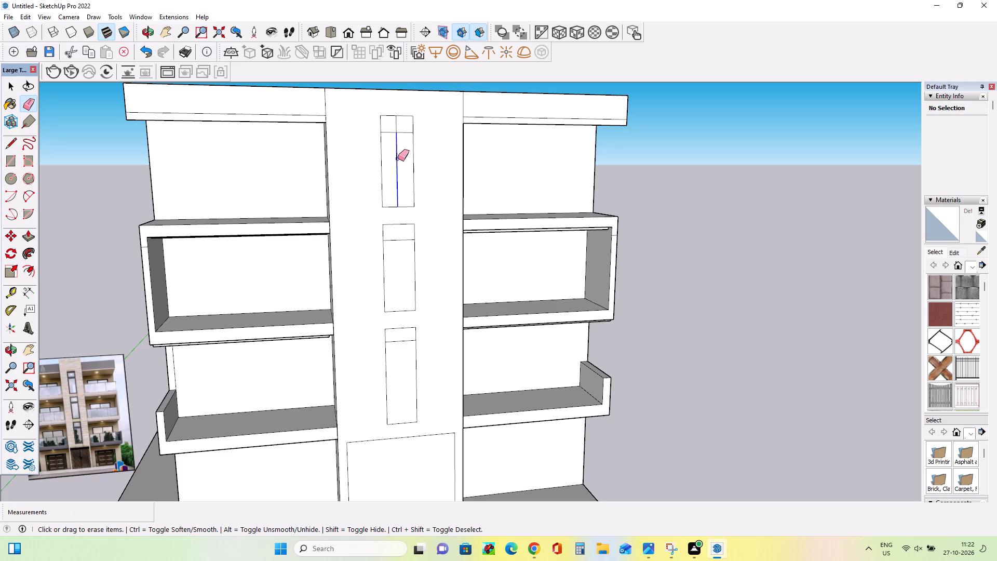
{"action": "left_click", "coordinate": [395, 125]}
Examine the tower windows and entrance in the reference picture and compare their spacing with the modelled facade.
{"action": "middle_click_drag", "start_coordinate": [390, 312], "coordinate": [372, 268]}
{"action": "scroll", "coordinate": [373, 268], "scroll_direction": "down", "scroll_amount": 3}
{"action": "middle_click_drag", "start_coordinate": [421, 327], "coordinate": [419, 335]}
{"action": "scroll", "coordinate": [171, 408], "scroll_direction": "up", "scroll_amount": 9}
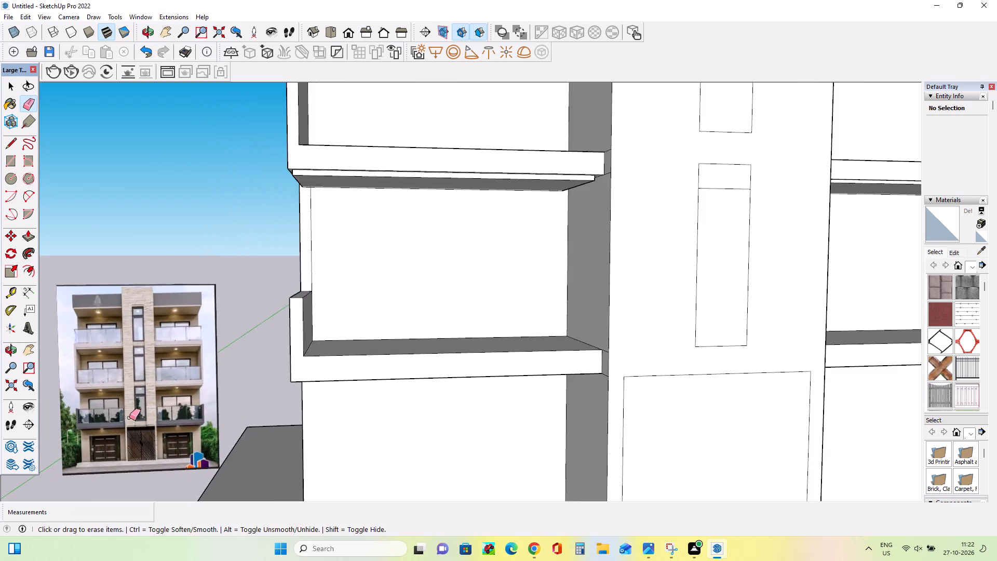
{"action": "scroll", "coordinate": [129, 418], "scroll_direction": "up", "scroll_amount": 11}
{"action": "scroll", "coordinate": [106, 396], "scroll_direction": "down", "scroll_amount": 2}
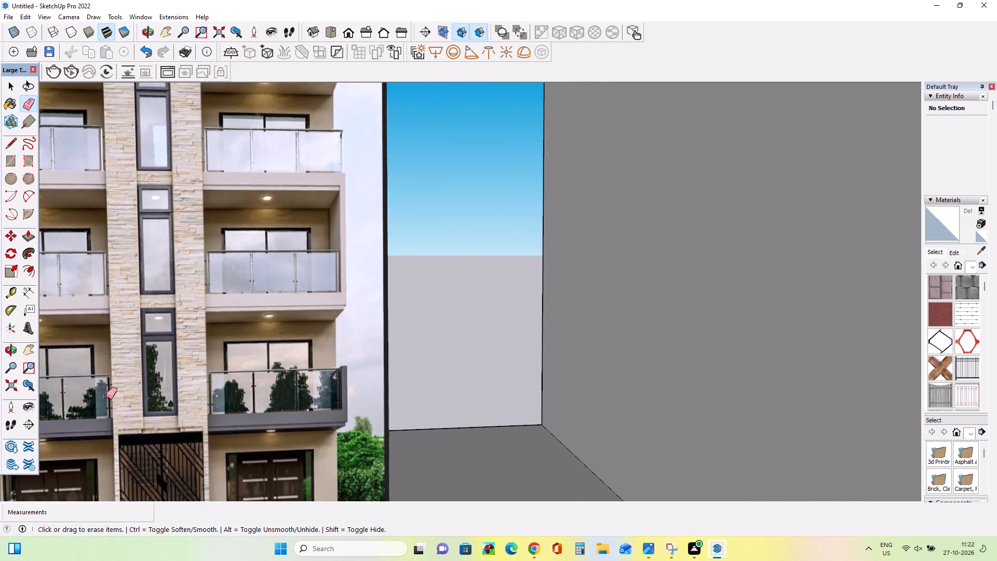
{"action": "scroll", "coordinate": [106, 396], "scroll_direction": "down", "scroll_amount": 17}
{"action": "middle_click_drag", "start_coordinate": [422, 383], "coordinate": [412, 388]}
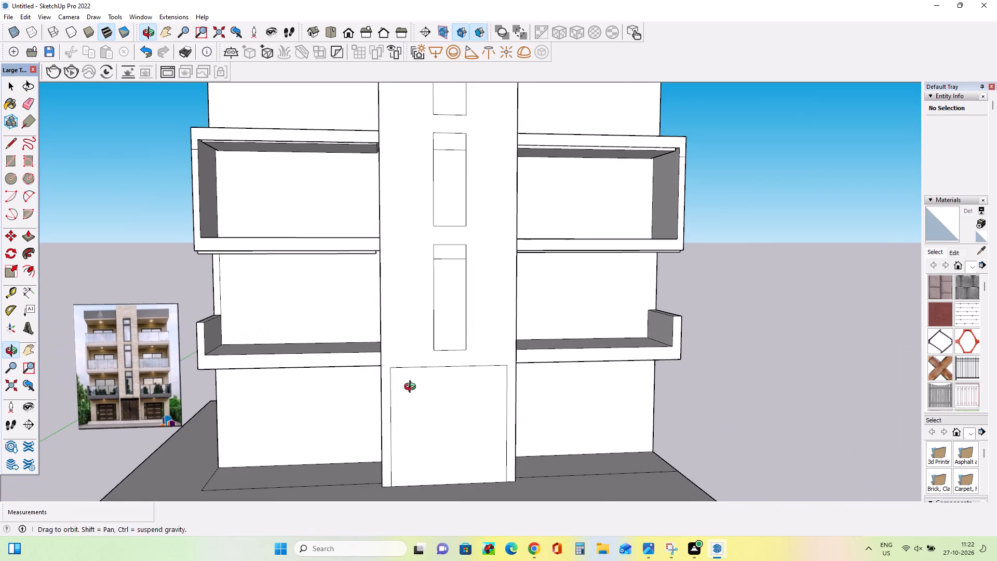
{"action": "middle_click_drag", "start_coordinate": [412, 388], "coordinate": [413, 388]}
{"action": "middle_click_drag", "start_coordinate": [515, 364], "coordinate": [518, 373]}
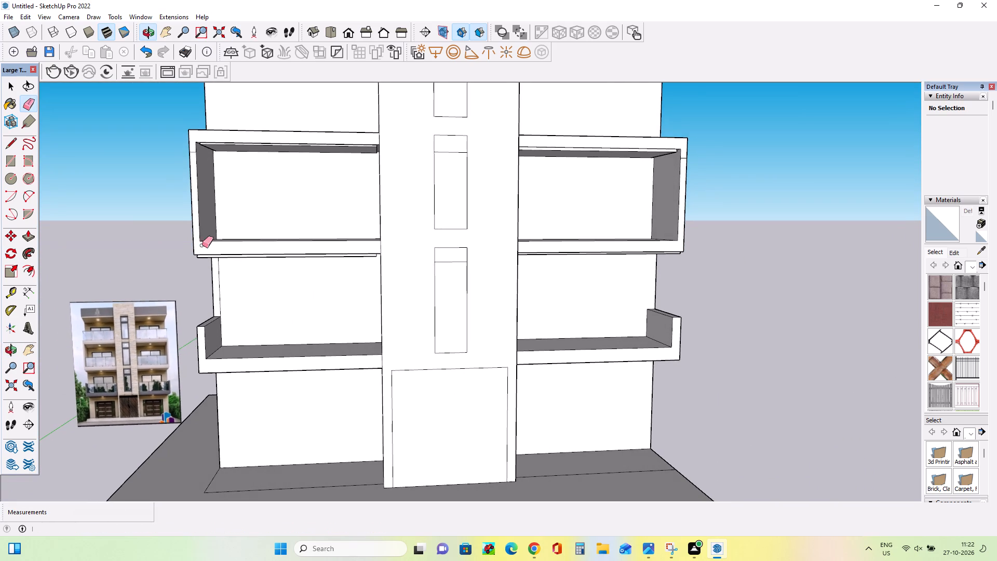
{"action": "middle_click_drag", "start_coordinate": [318, 273], "coordinate": [301, 289]}
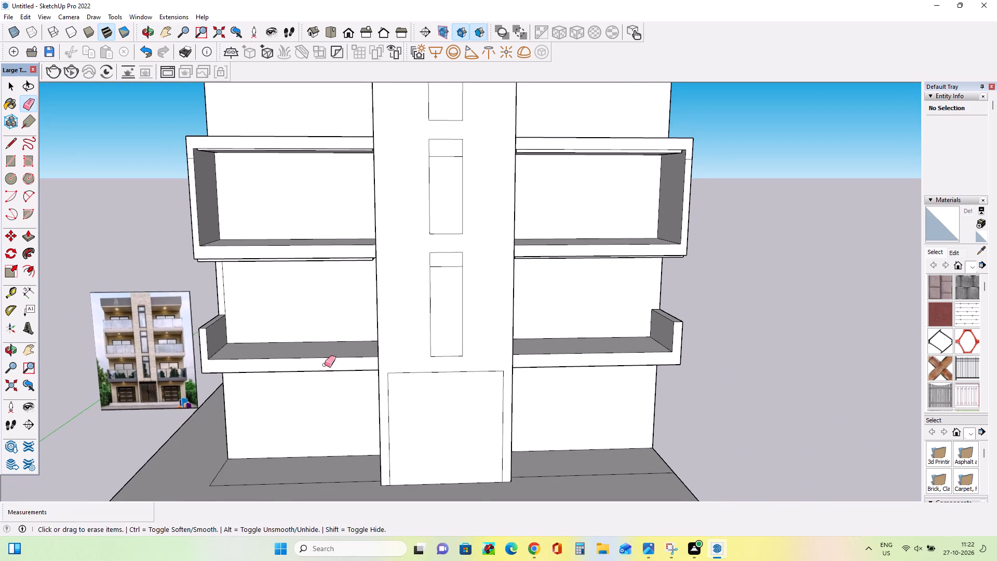
{"action": "middle_click_drag", "start_coordinate": [310, 286], "coordinate": [321, 292]}
{"action": "middle_click_drag", "start_coordinate": [278, 255], "coordinate": [295, 239]}
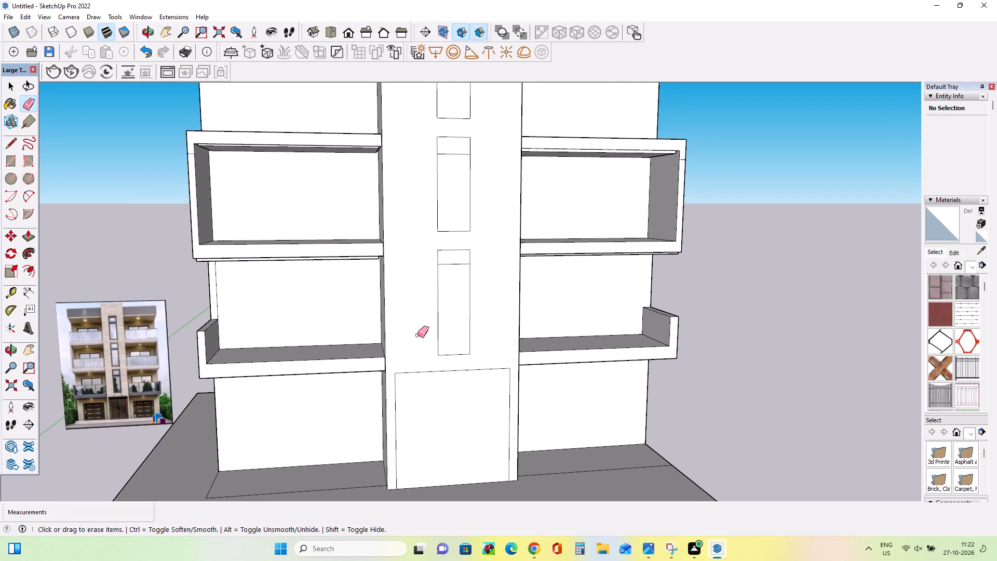
{"action": "middle_click_drag", "start_coordinate": [422, 341], "coordinate": [424, 327]}
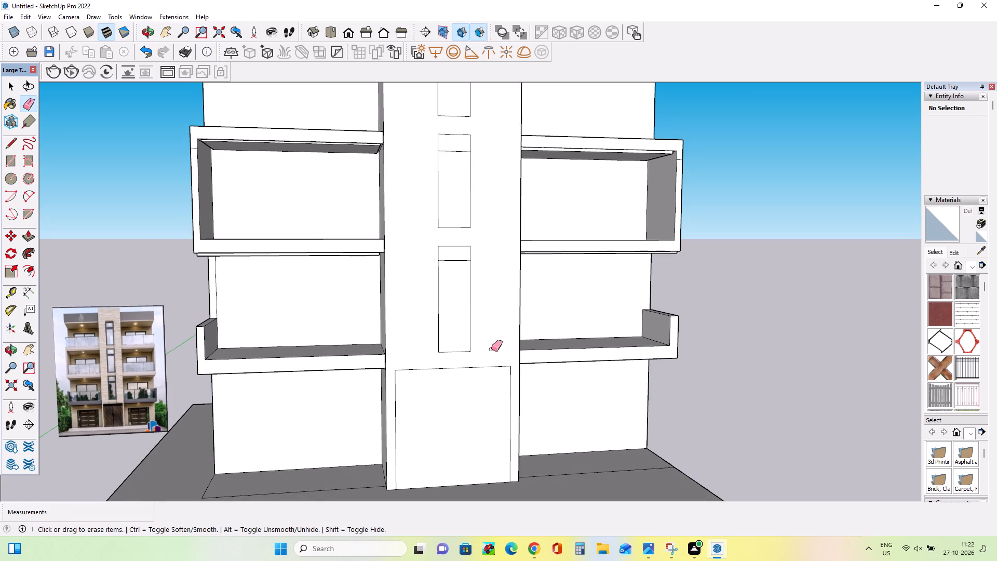
{"action": "middle_click_drag", "start_coordinate": [468, 339], "coordinate": [463, 320]}
Draw a new bottom edge slightly higher across the lower window and erase the old edge and the stubs below.
{"action": "scroll", "coordinate": [408, 395], "scroll_direction": "up", "scroll_amount": 1}
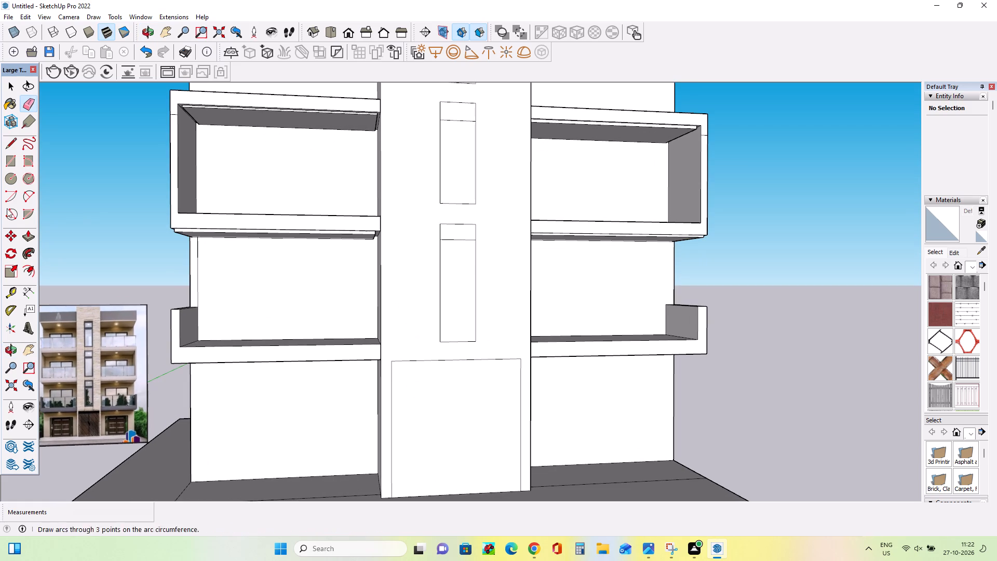
{"action": "left_click", "coordinate": [9, 141]}
{"action": "middle_click", "coordinate": [435, 333]}
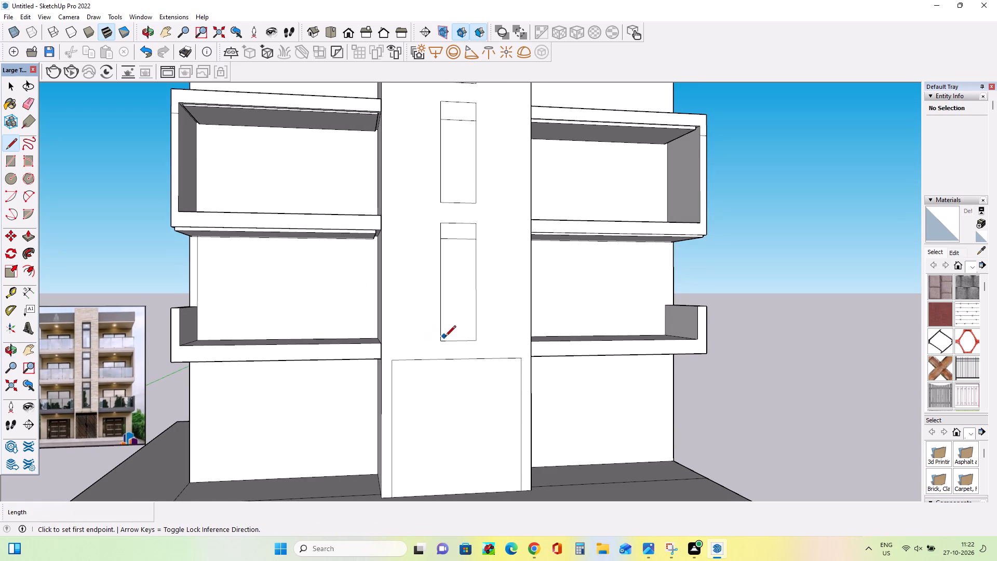
{"action": "left_click", "coordinate": [442, 332]}
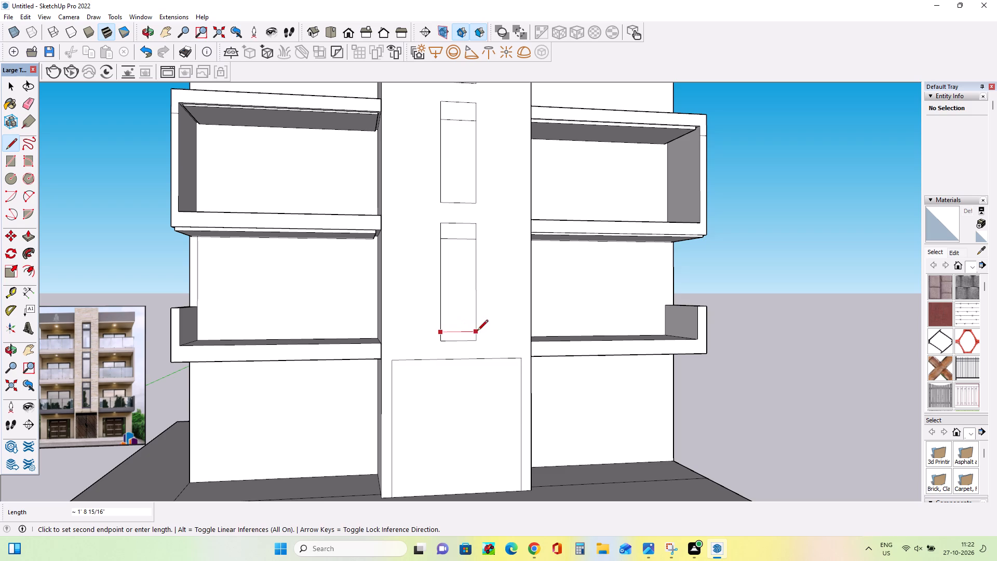
{"action": "left_click", "coordinate": [477, 332]}
{"action": "middle_click_drag", "start_coordinate": [512, 398], "coordinate": [512, 403]}
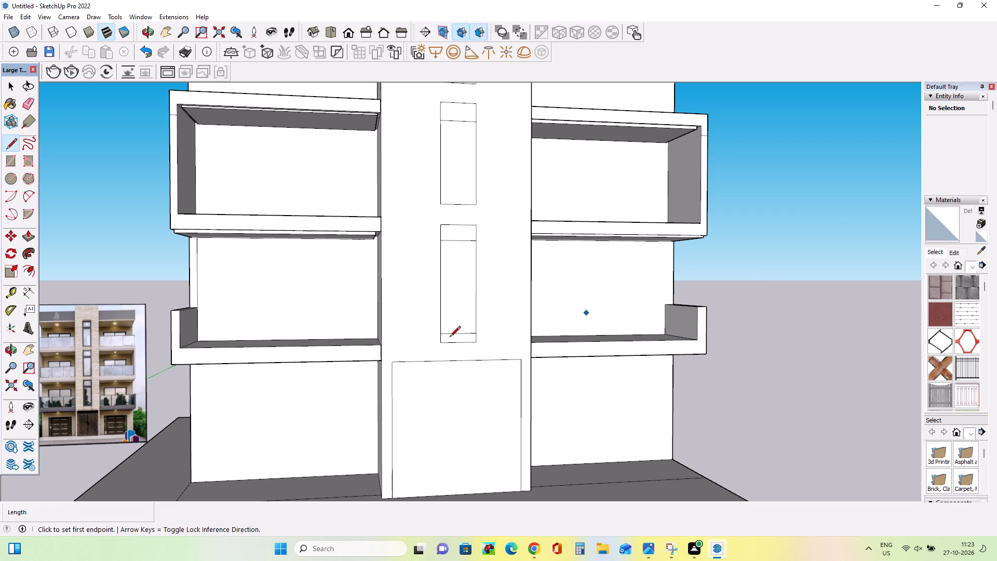
{"action": "left_click", "coordinate": [23, 97]}
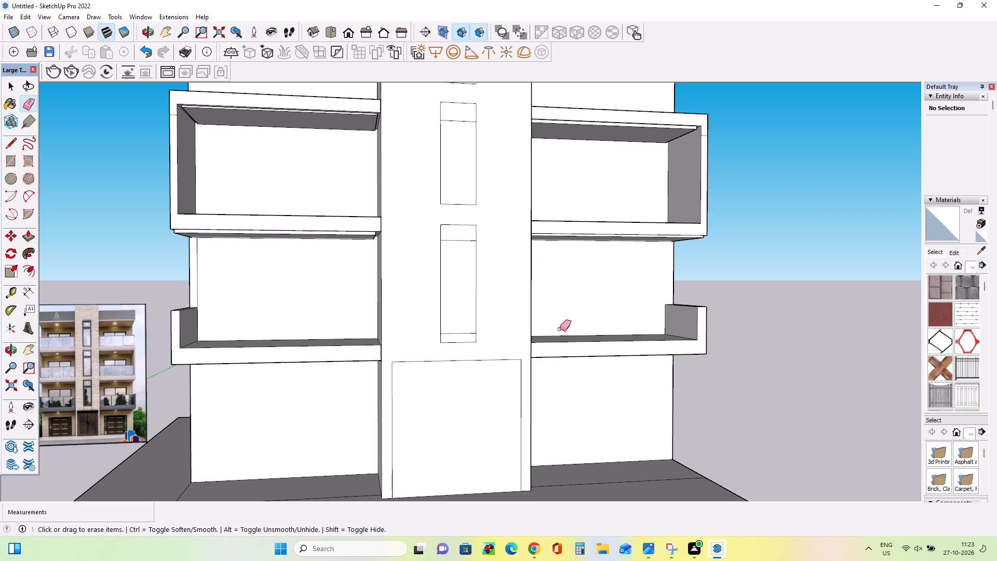
{"action": "left_click_drag", "start_coordinate": [441, 341], "coordinate": [489, 336]}
{"action": "left_click", "coordinate": [473, 342]}
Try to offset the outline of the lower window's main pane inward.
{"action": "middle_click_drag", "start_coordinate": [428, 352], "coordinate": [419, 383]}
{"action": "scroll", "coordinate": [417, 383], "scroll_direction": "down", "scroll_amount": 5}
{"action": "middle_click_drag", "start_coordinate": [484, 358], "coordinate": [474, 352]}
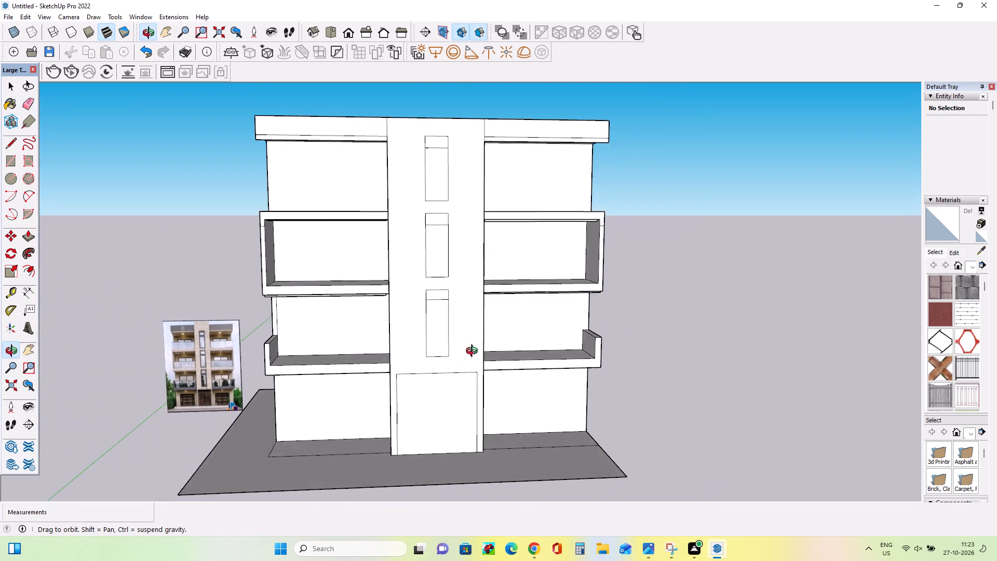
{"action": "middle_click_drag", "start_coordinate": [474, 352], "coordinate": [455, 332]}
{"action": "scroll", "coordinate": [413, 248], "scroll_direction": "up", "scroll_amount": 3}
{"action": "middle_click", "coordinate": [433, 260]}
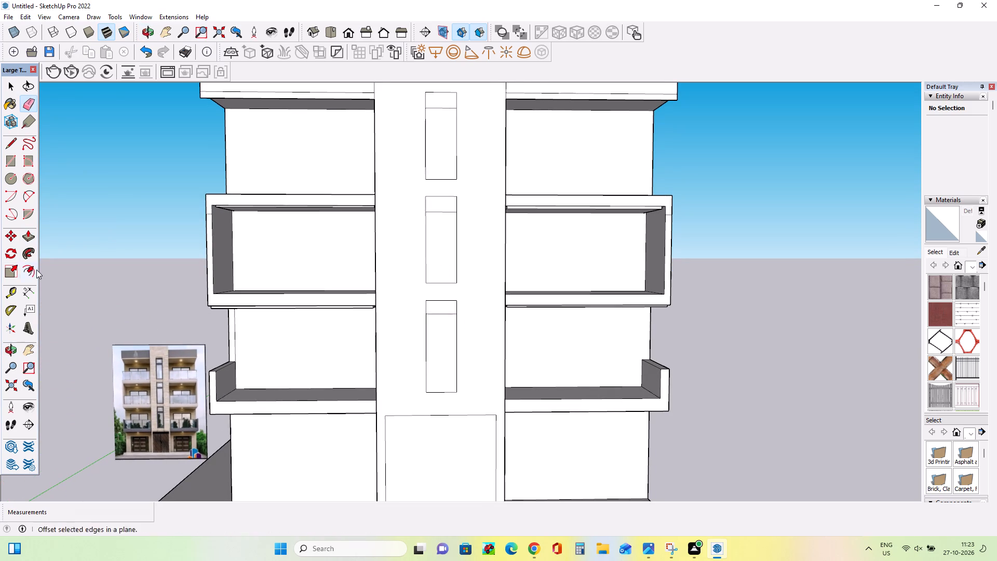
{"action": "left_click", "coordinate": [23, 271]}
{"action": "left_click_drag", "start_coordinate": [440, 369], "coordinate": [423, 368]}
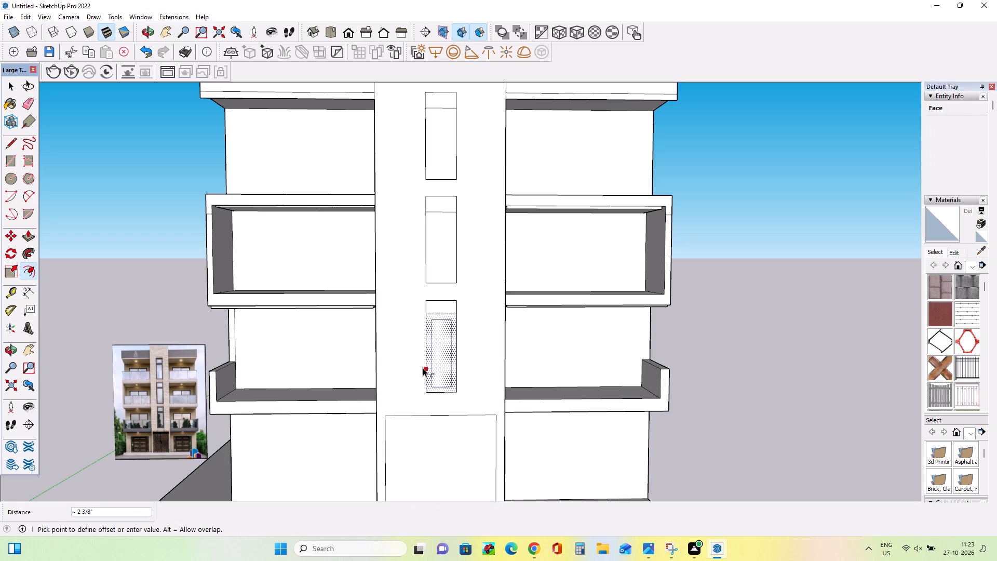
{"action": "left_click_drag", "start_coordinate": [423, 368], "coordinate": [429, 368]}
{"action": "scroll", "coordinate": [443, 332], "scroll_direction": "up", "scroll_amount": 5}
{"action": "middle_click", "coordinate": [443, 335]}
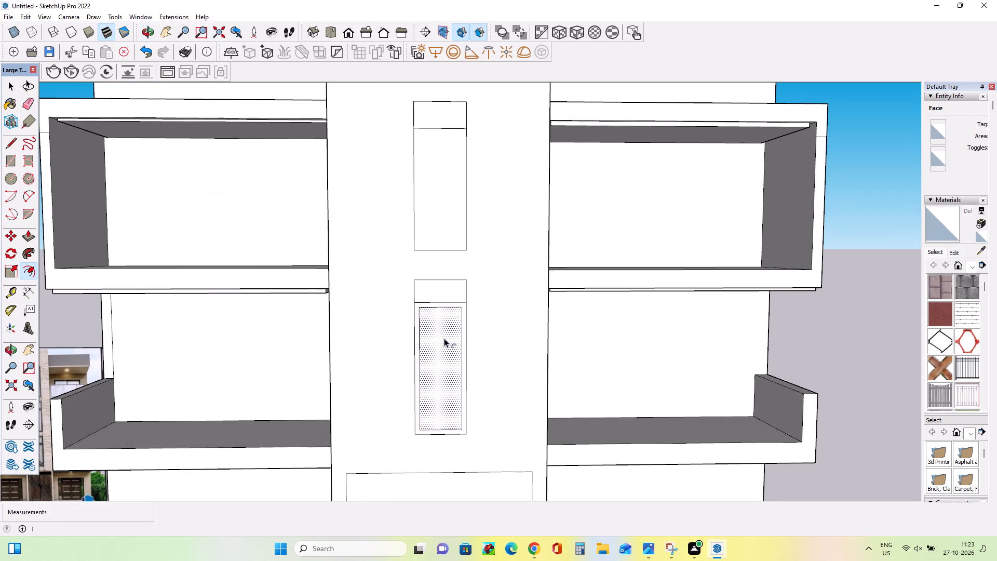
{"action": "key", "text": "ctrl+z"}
Offset the outlines of the lower window's main pane and top pane inward to form thin frames.
{"action": "left_click_drag", "start_coordinate": [444, 357], "coordinate": [463, 353]}
{"action": "left_click_drag", "start_coordinate": [434, 297], "coordinate": [436, 293]}
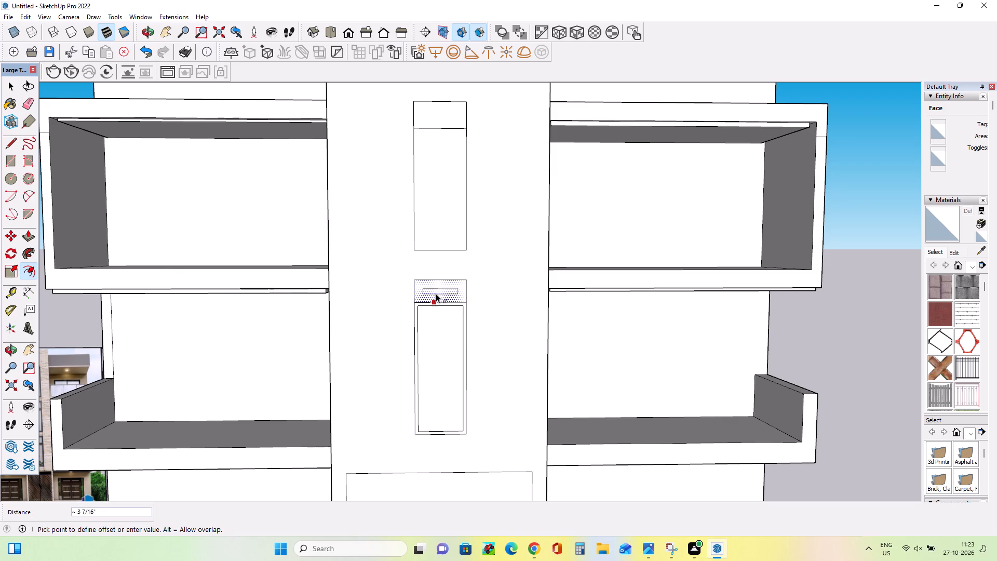
{"action": "left_click_drag", "start_coordinate": [436, 293], "coordinate": [454, 301]}
{"action": "left_click_drag", "start_coordinate": [454, 301], "coordinate": [455, 300]}
Offset the outline of the middle window's main pane inward by about 1 inch to form a thin frame.
{"action": "middle_click_drag", "start_coordinate": [439, 330], "coordinate": [451, 359]}
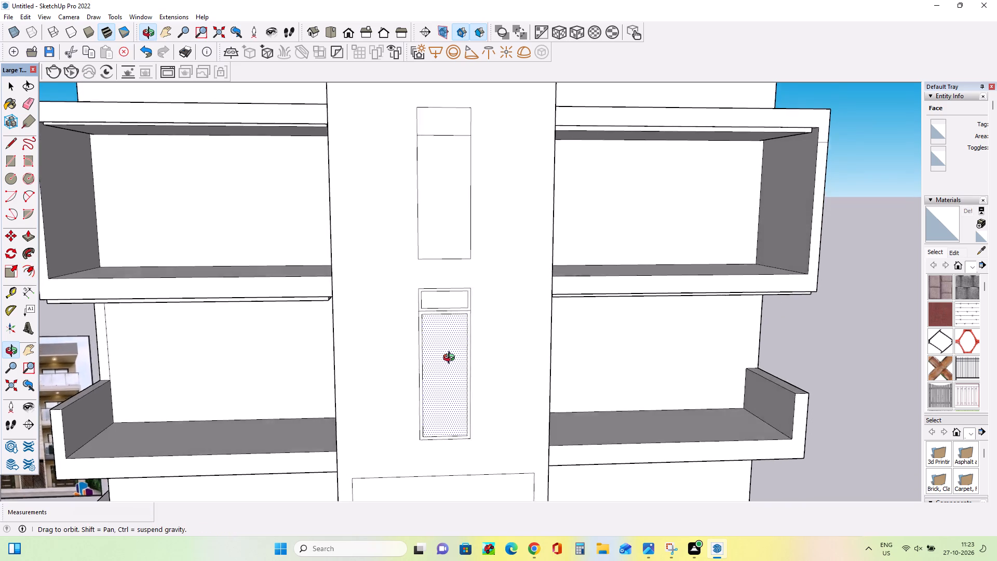
{"action": "middle_click_drag", "start_coordinate": [451, 359], "coordinate": [455, 372]}
{"action": "left_click_drag", "start_coordinate": [442, 209], "coordinate": [440, 211]}
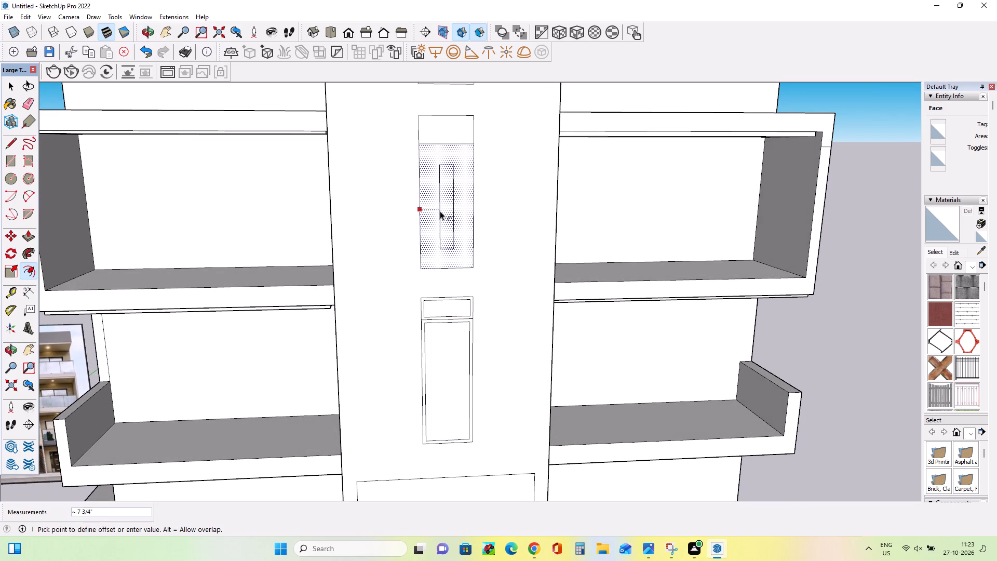
{"action": "left_click_drag", "start_coordinate": [440, 211], "coordinate": [423, 214]}
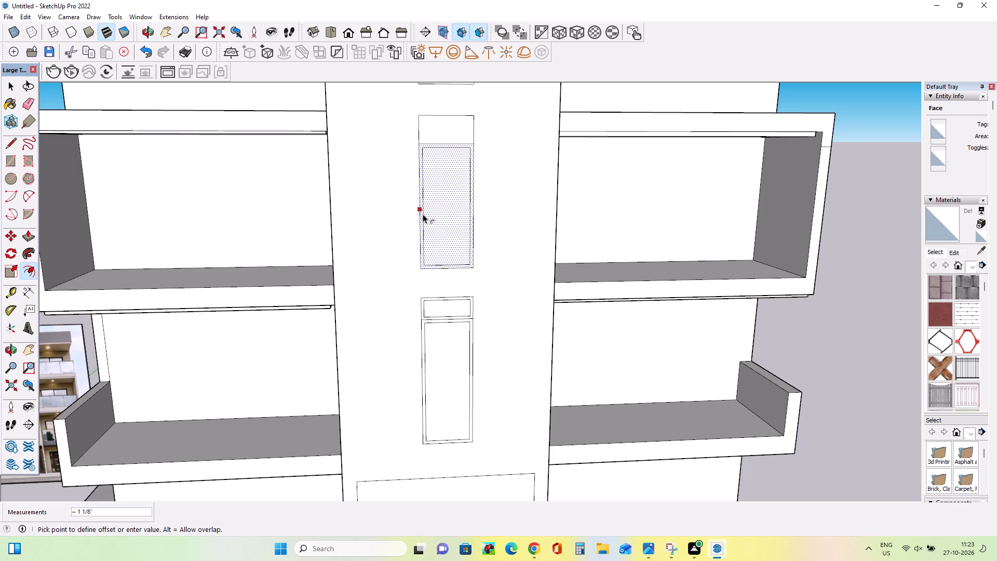
{"action": "left_click_drag", "start_coordinate": [423, 214], "coordinate": [423, 214]}
{"action": "scroll", "coordinate": [436, 121], "scroll_direction": "up", "scroll_amount": 2}
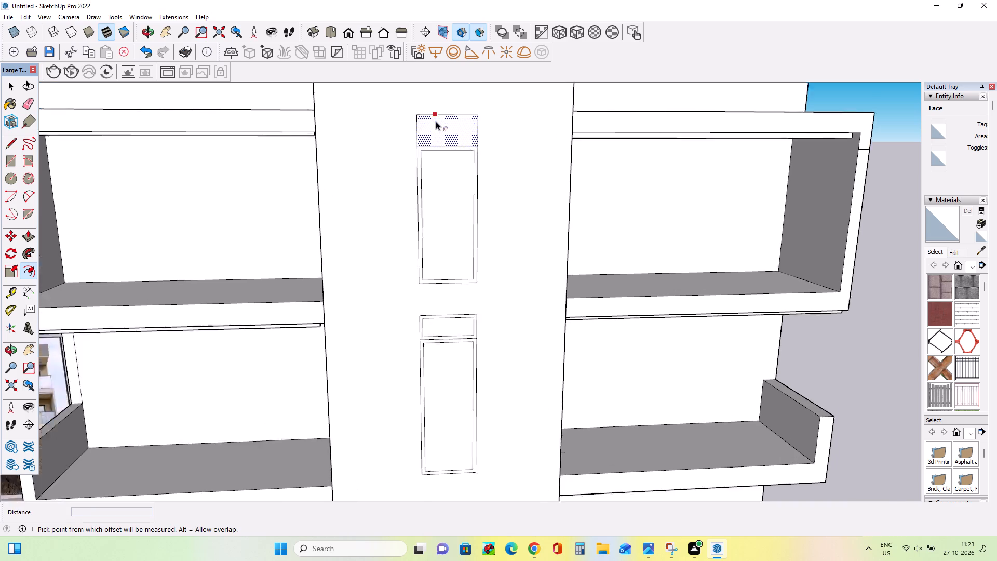
Offset the outline of the middle window's top pane inward to form a thin frame.
{"action": "scroll", "coordinate": [436, 121], "scroll_direction": "up", "scroll_amount": 1}
{"action": "left_click_drag", "start_coordinate": [441, 134], "coordinate": [443, 140]}
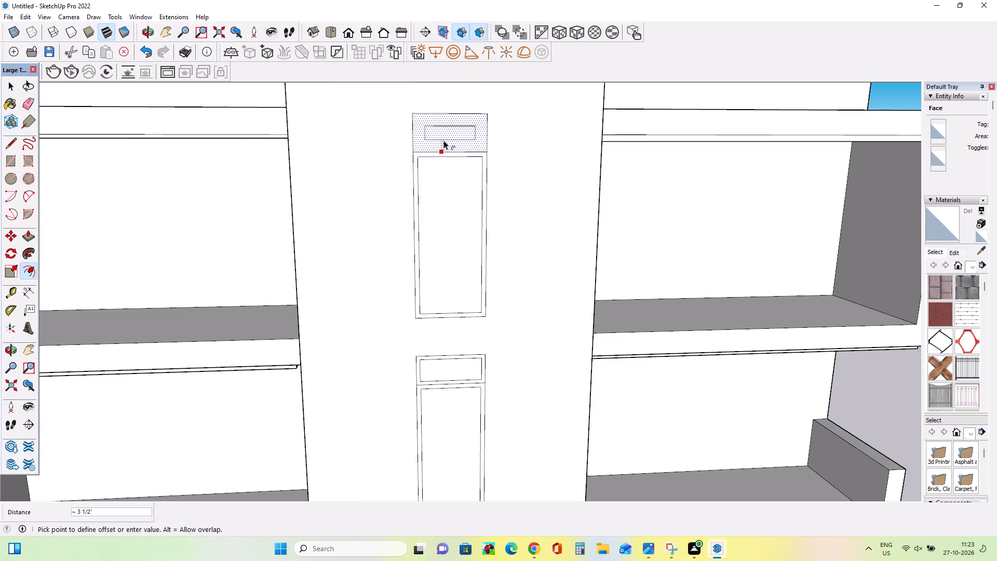
{"action": "left_click_drag", "start_coordinate": [443, 140], "coordinate": [441, 149]}
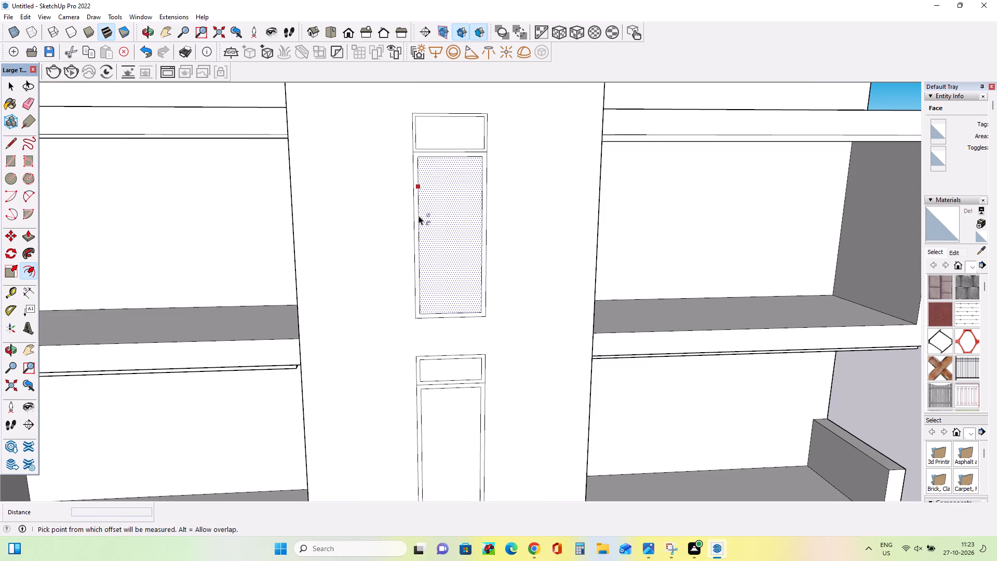
Offset the upper window's main pane outline inward by about 1 3/8 inches and its top pane outline inward to form thin frames.
{"action": "scroll", "coordinate": [416, 222], "scroll_direction": "down", "scroll_amount": 11}
{"action": "middle_click_drag", "start_coordinate": [479, 256], "coordinate": [477, 265]}
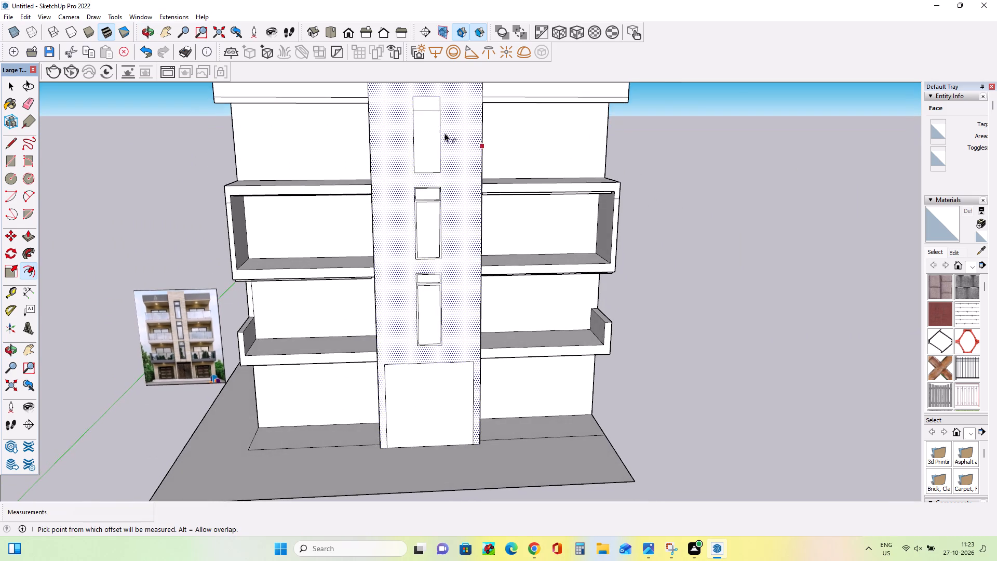
{"action": "scroll", "coordinate": [407, 122], "scroll_direction": "up", "scroll_amount": 7}
{"action": "left_click_drag", "start_coordinate": [436, 145], "coordinate": [415, 144]}
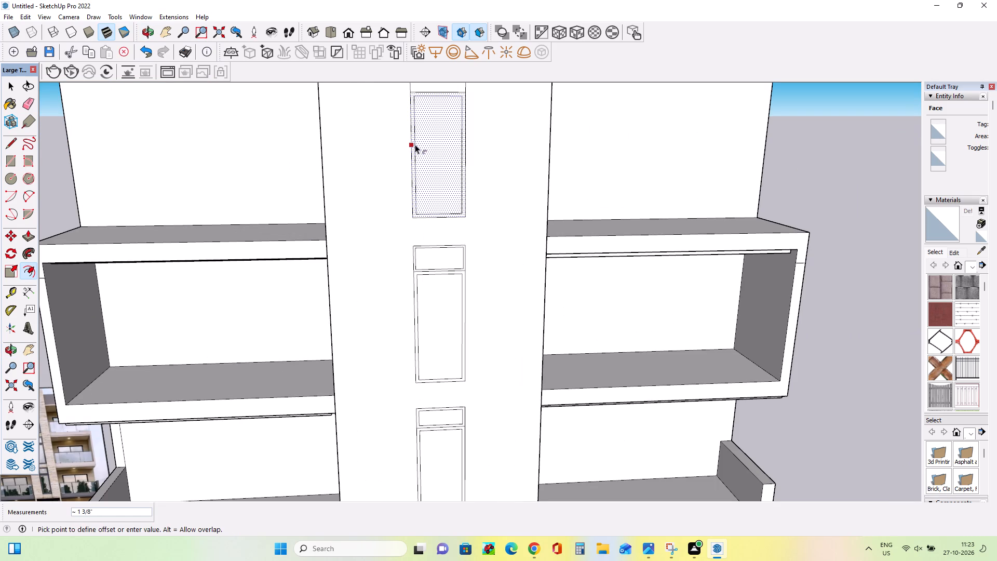
{"action": "left_click_drag", "start_coordinate": [415, 144], "coordinate": [414, 144]}
{"action": "scroll", "coordinate": [422, 217], "scroll_direction": "down", "scroll_amount": 5}
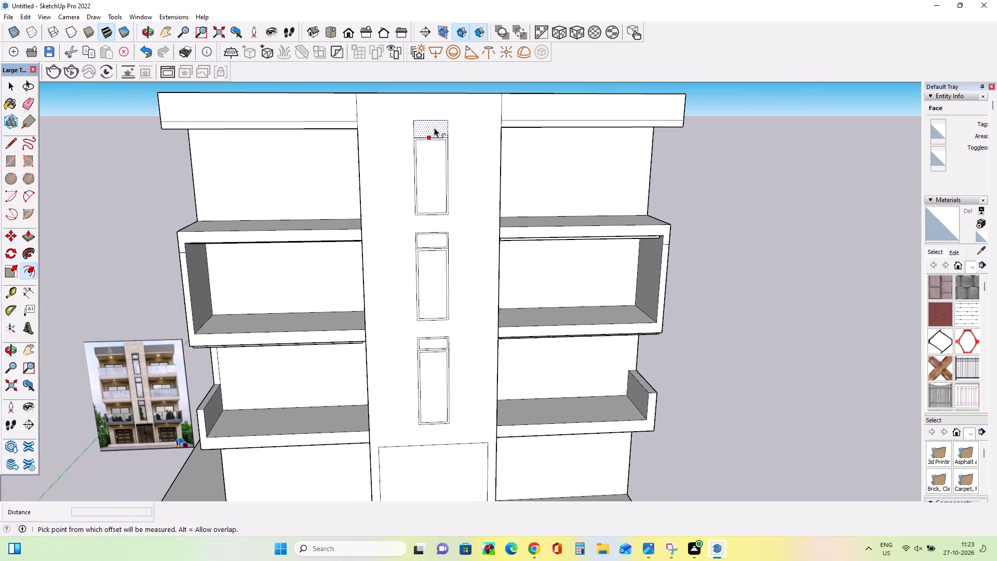
{"action": "left_click_drag", "start_coordinate": [435, 126], "coordinate": [429, 124]}
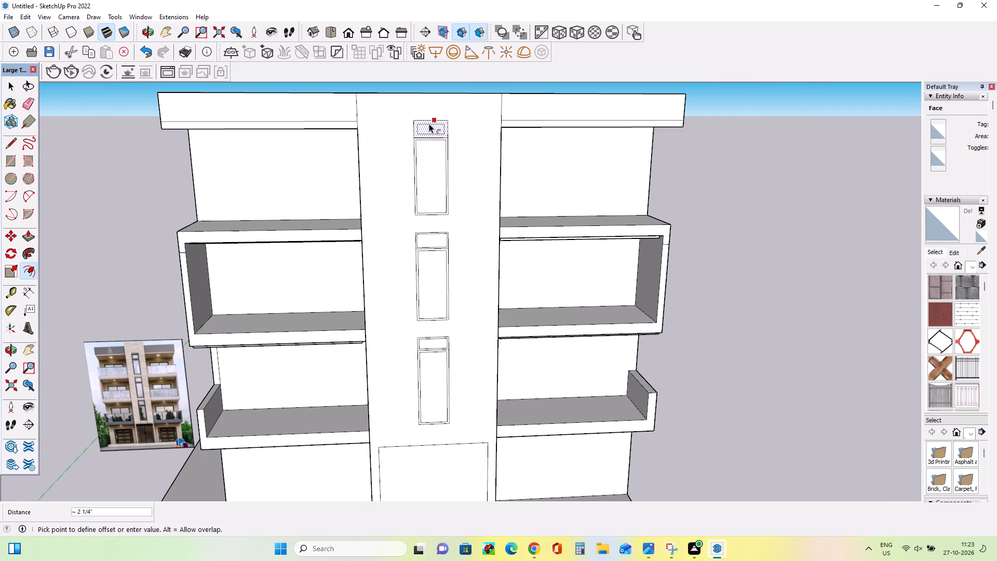
{"action": "left_click_drag", "start_coordinate": [429, 124], "coordinate": [429, 123]}
Widen the Default Tray to show more of the material swatches.
{"action": "middle_click_drag", "start_coordinate": [440, 184], "coordinate": [435, 159]}
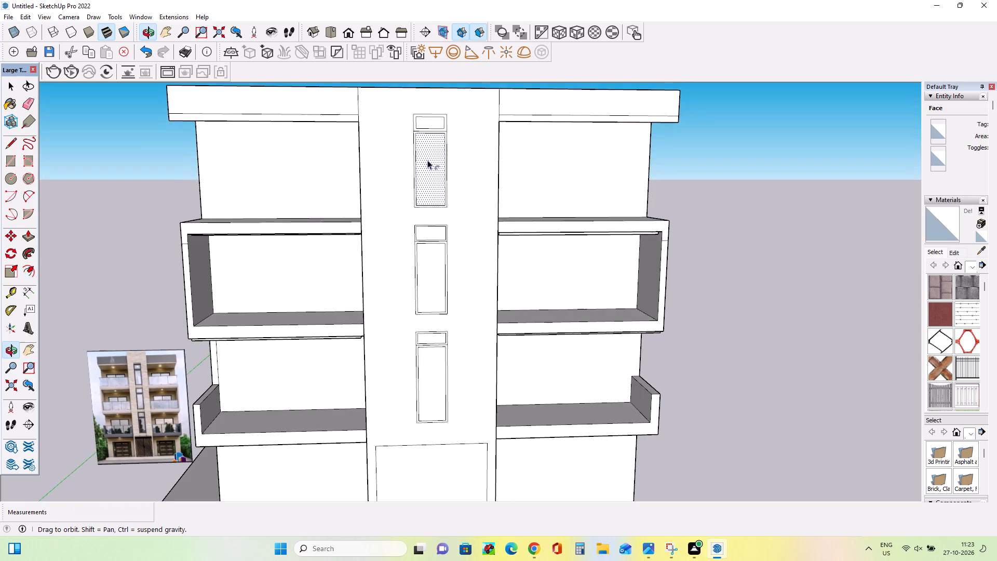
{"action": "scroll", "coordinate": [367, 192], "scroll_direction": "down", "scroll_amount": 3}
{"action": "middle_click_drag", "start_coordinate": [528, 224], "coordinate": [526, 194]}
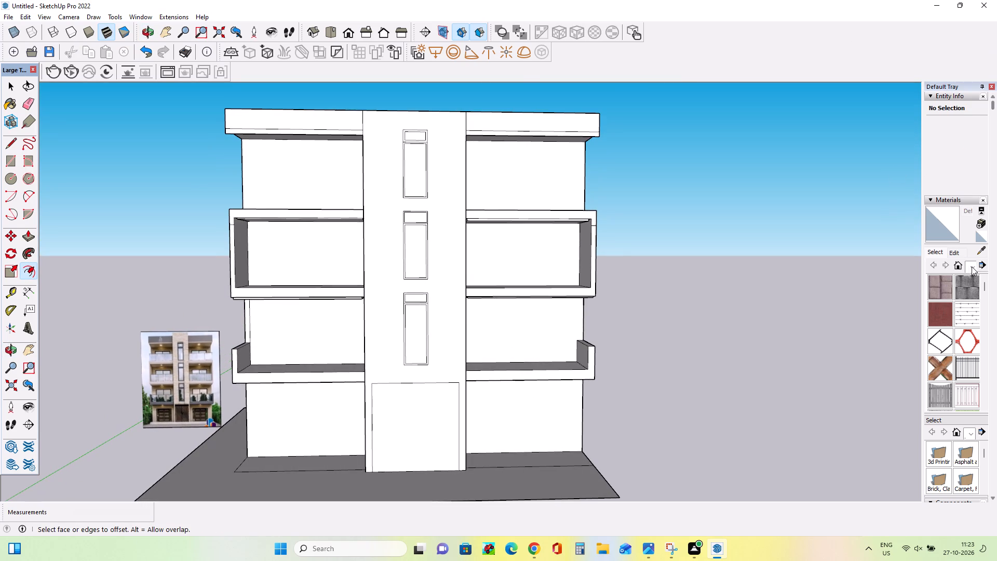
{"action": "left_click_drag", "start_coordinate": [923, 178], "coordinate": [915, 180]}
{"action": "left_click_drag", "start_coordinate": [915, 180], "coordinate": [879, 182]}
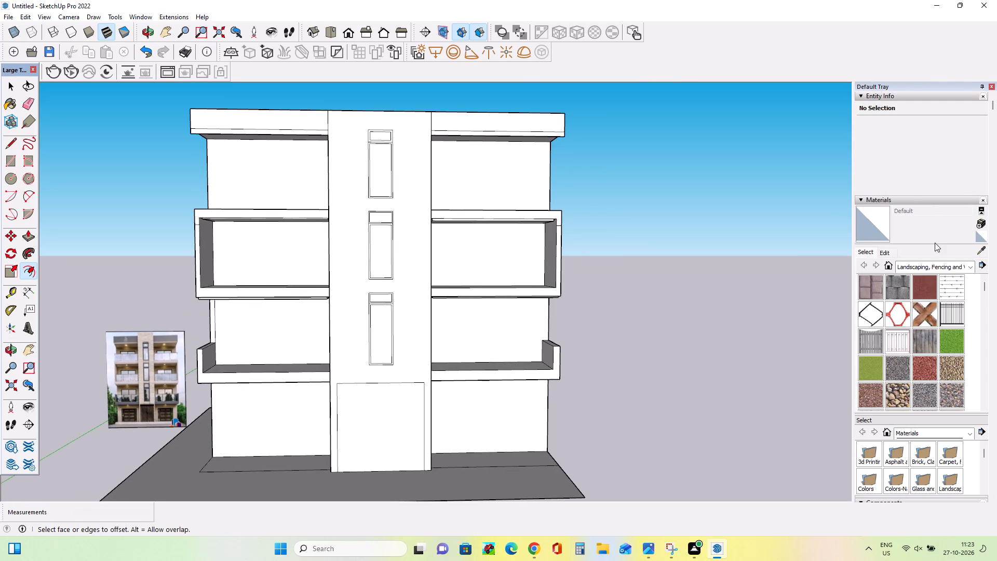
Examine the reference picture's balconies, windows and entrance and compare them with the modelled facade.
{"action": "middle_click_drag", "start_coordinate": [586, 399], "coordinate": [597, 421]}
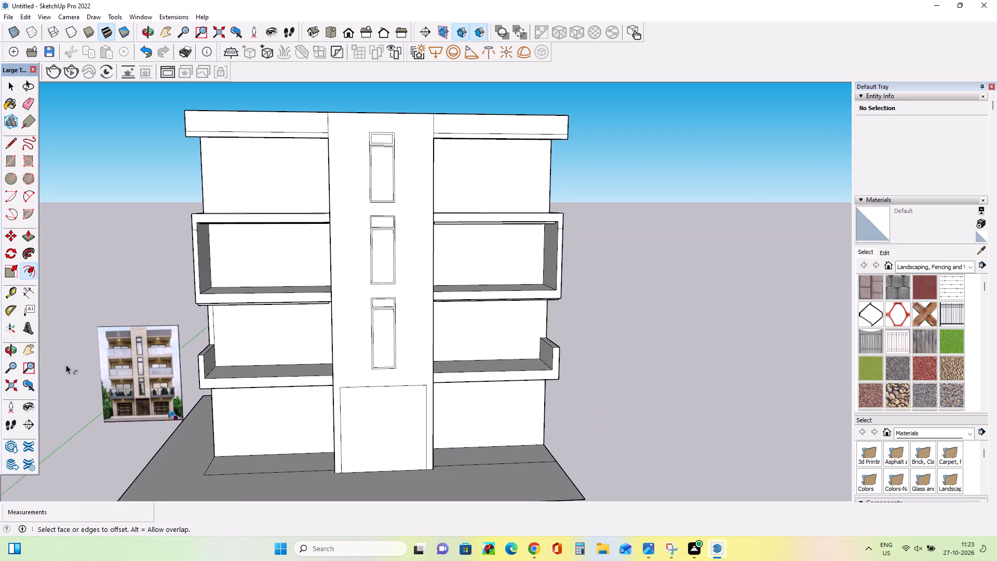
{"action": "scroll", "coordinate": [142, 353], "scroll_direction": "up", "scroll_amount": 14}
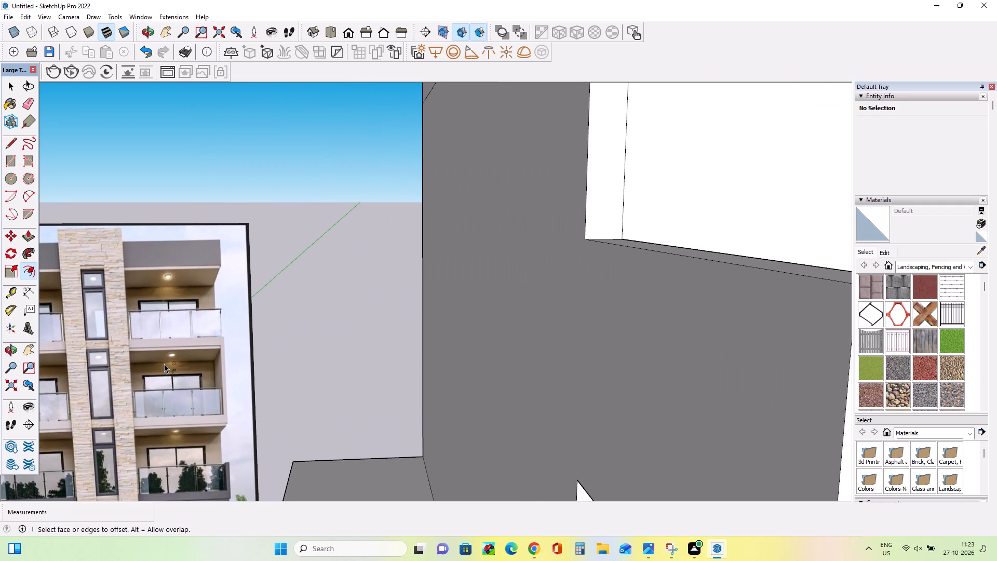
{"action": "scroll", "coordinate": [164, 364], "scroll_direction": "down", "scroll_amount": 14}
{"action": "scroll", "coordinate": [359, 364], "scroll_direction": "down", "scroll_amount": 3}
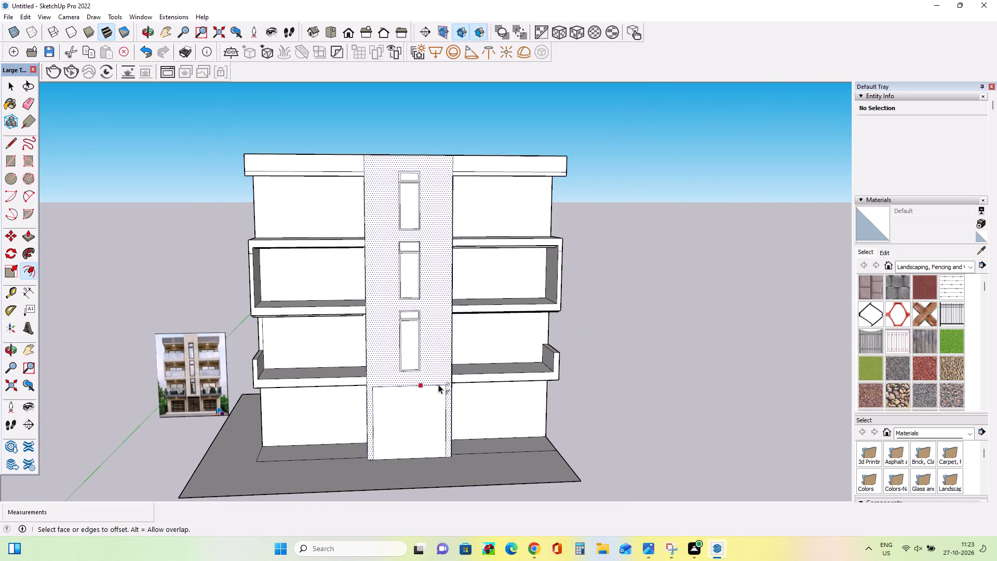
{"action": "middle_click_drag", "start_coordinate": [441, 381], "coordinate": [510, 332]}
{"action": "scroll", "coordinate": [510, 332], "scroll_direction": "down", "scroll_amount": 1}
{"action": "scroll", "coordinate": [139, 397], "scroll_direction": "up", "scroll_amount": 4}
{"action": "scroll", "coordinate": [199, 405], "scroll_direction": "up", "scroll_amount": 2}
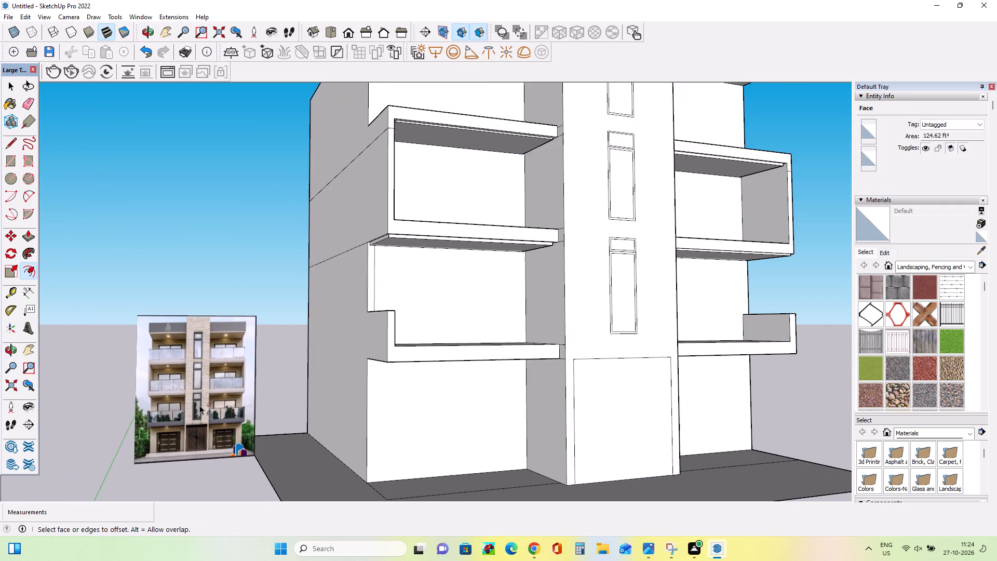
{"action": "middle_click_drag", "start_coordinate": [199, 406], "coordinate": [152, 428]}
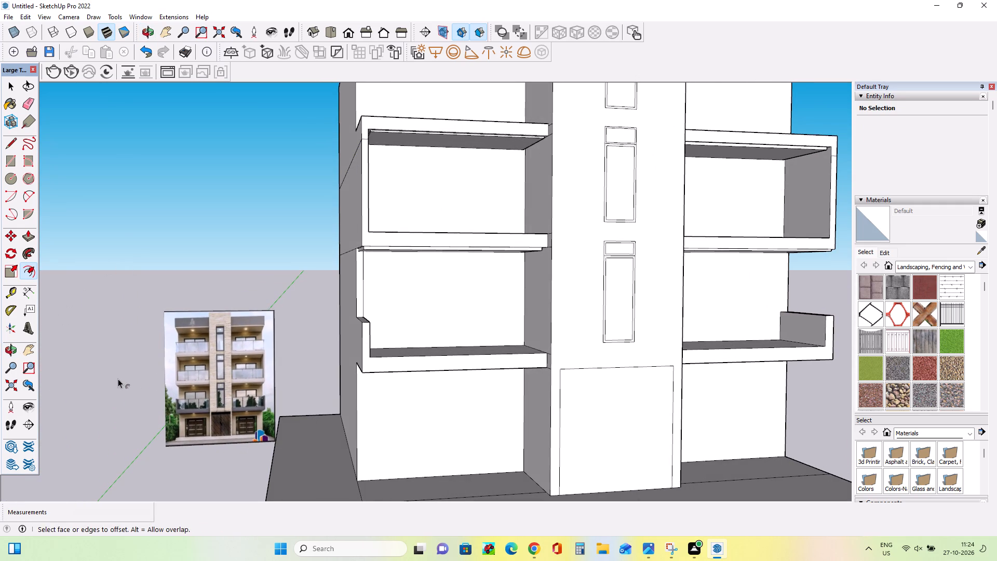
{"action": "middle_click_drag", "start_coordinate": [211, 380], "coordinate": [200, 396]}
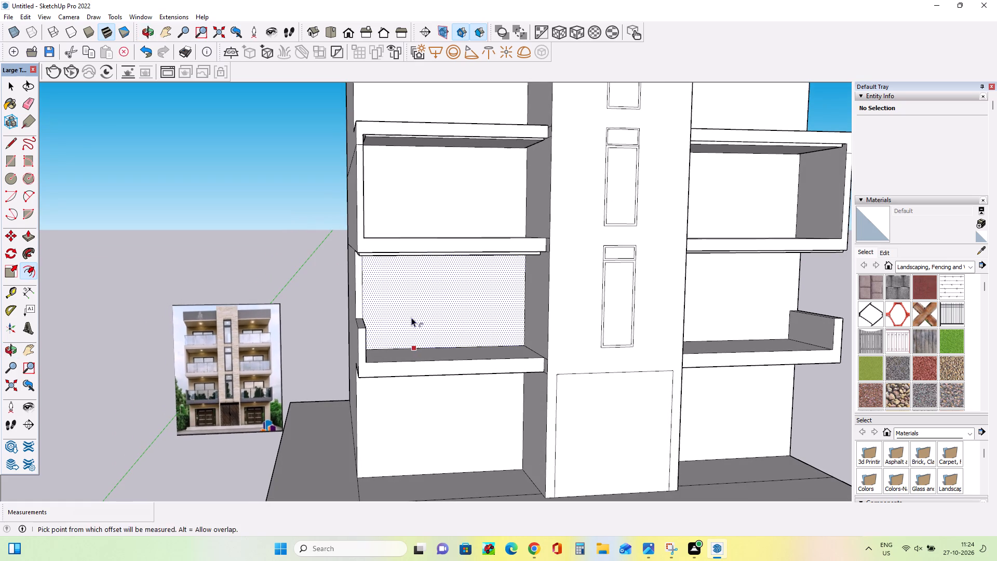
Erase the stray vertical edge near the outer end of the back wall behind the lowest balcony, on the reference picture's side.
{"action": "middle_click_drag", "start_coordinate": [411, 317], "coordinate": [374, 328]}
{"action": "left_click", "coordinate": [12, 140]}
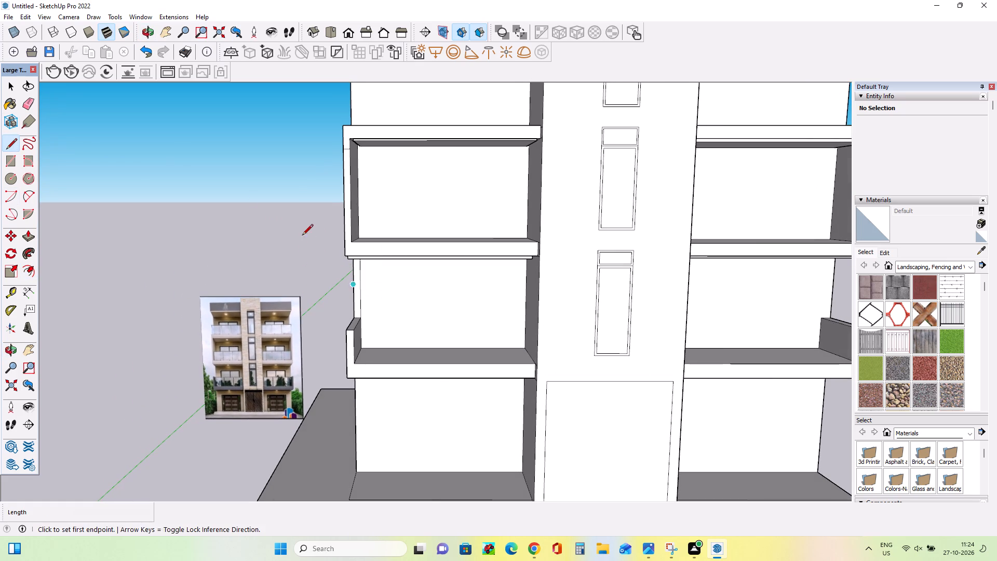
{"action": "left_click", "coordinate": [20, 103]}
{"action": "left_click", "coordinate": [359, 283]}
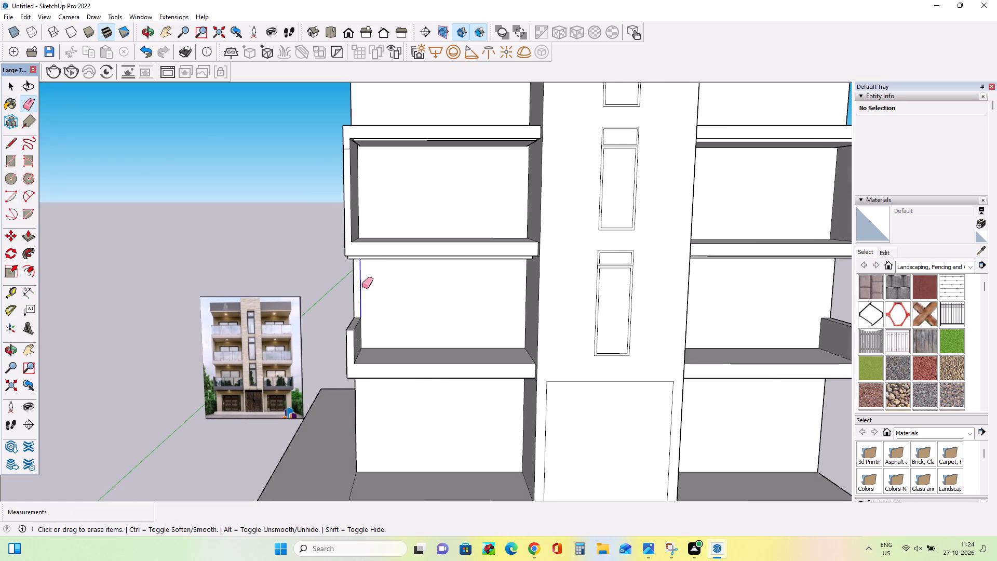
{"action": "scroll", "coordinate": [325, 355], "scroll_direction": "down", "scroll_amount": 6}
{"action": "middle_click_drag", "start_coordinate": [393, 362], "coordinate": [386, 348]}
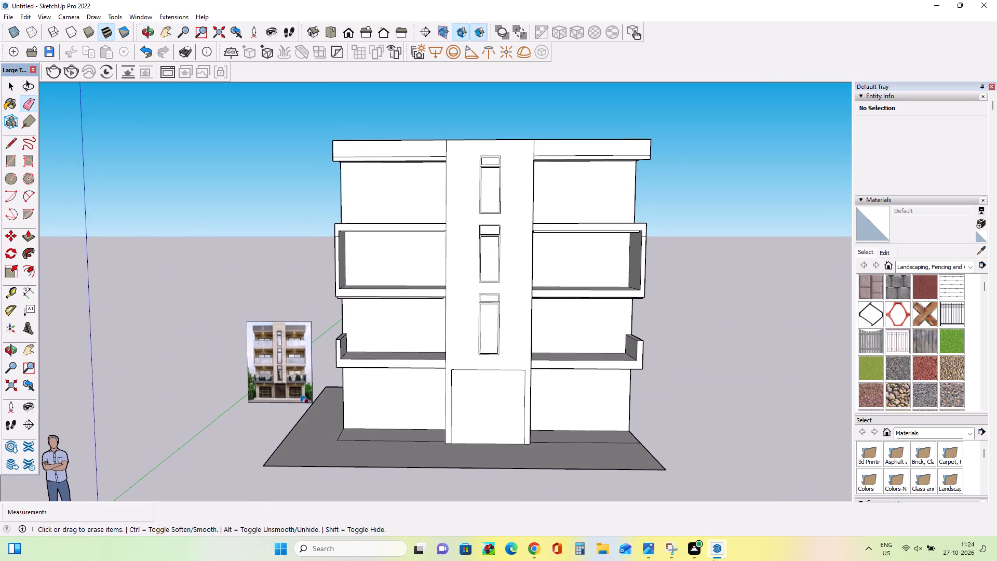
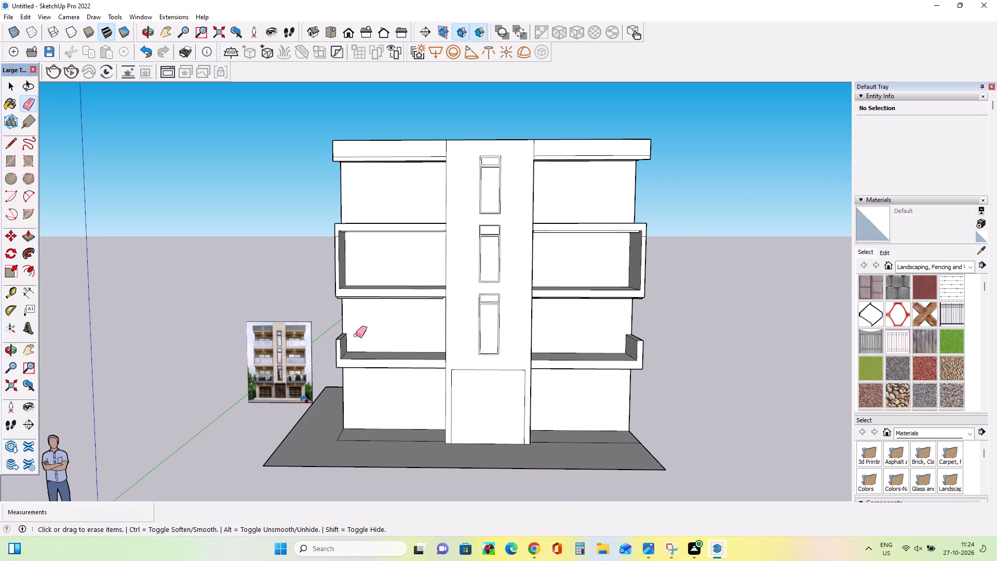
Draw a door rectangle about 4' 2" wide by 4' 6" high on the lowest balcony's back wall, on the reference picture's side.
{"action": "middle_click_drag", "start_coordinate": [413, 352], "coordinate": [430, 345]}
{"action": "middle_click_drag", "start_coordinate": [378, 340], "coordinate": [408, 330]}
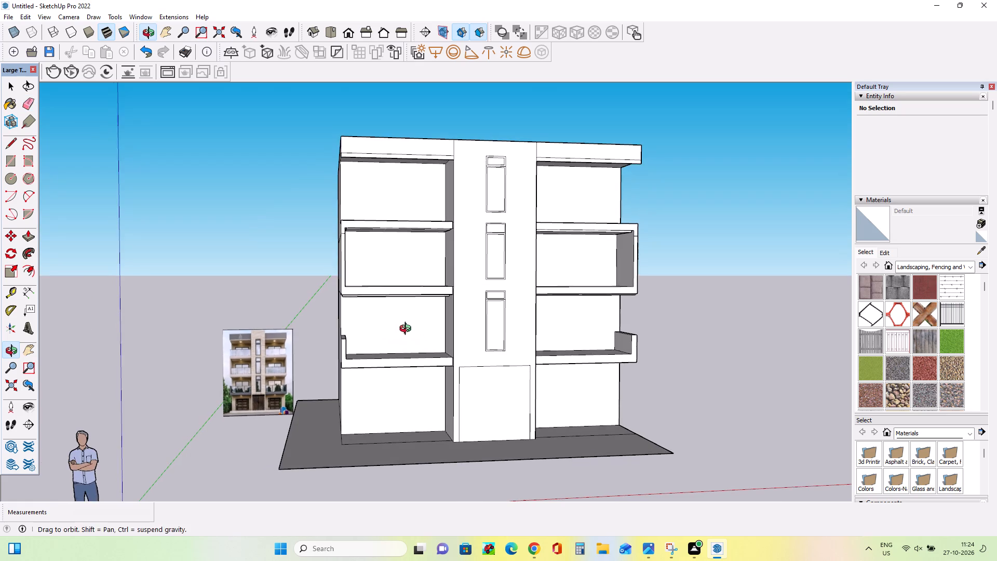
{"action": "middle_click_drag", "start_coordinate": [408, 330], "coordinate": [407, 330]}
{"action": "middle_click_drag", "start_coordinate": [355, 344], "coordinate": [363, 358]}
{"action": "scroll", "coordinate": [363, 358], "scroll_direction": "down", "scroll_amount": 1}
{"action": "scroll", "coordinate": [398, 337], "scroll_direction": "up", "scroll_amount": 3}
{"action": "middle_click", "coordinate": [398, 337]}
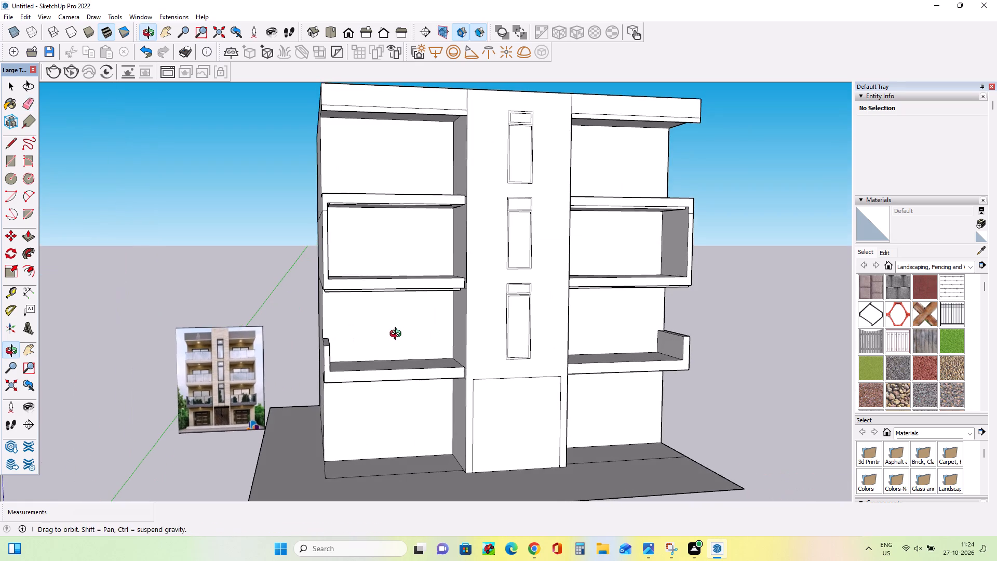
{"action": "left_click", "coordinate": [7, 156]}
{"action": "middle_click_drag", "start_coordinate": [409, 378], "coordinate": [369, 393]}
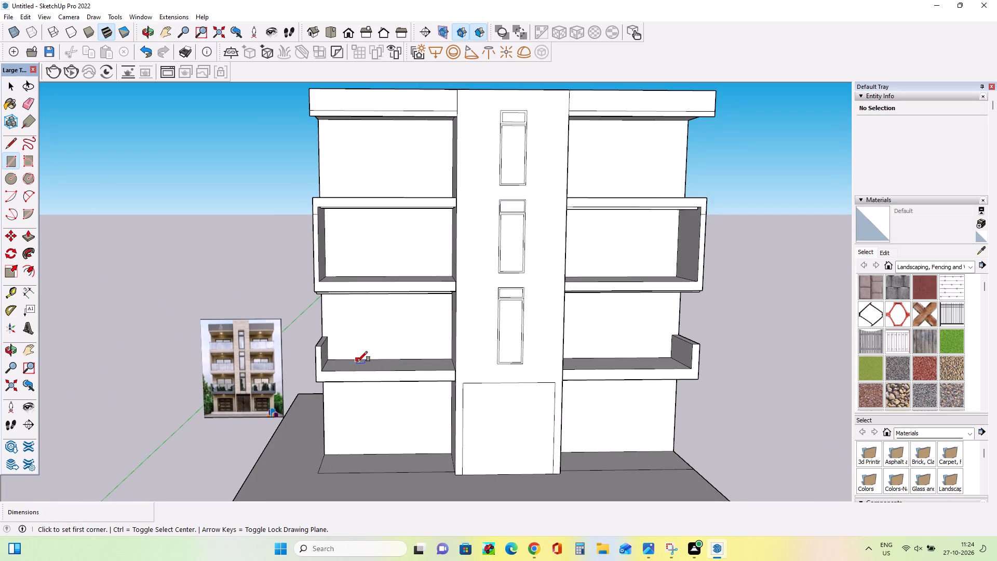
{"action": "left_click", "coordinate": [357, 362]}
{"action": "middle_click_drag", "start_coordinate": [385, 344], "coordinate": [416, 289]}
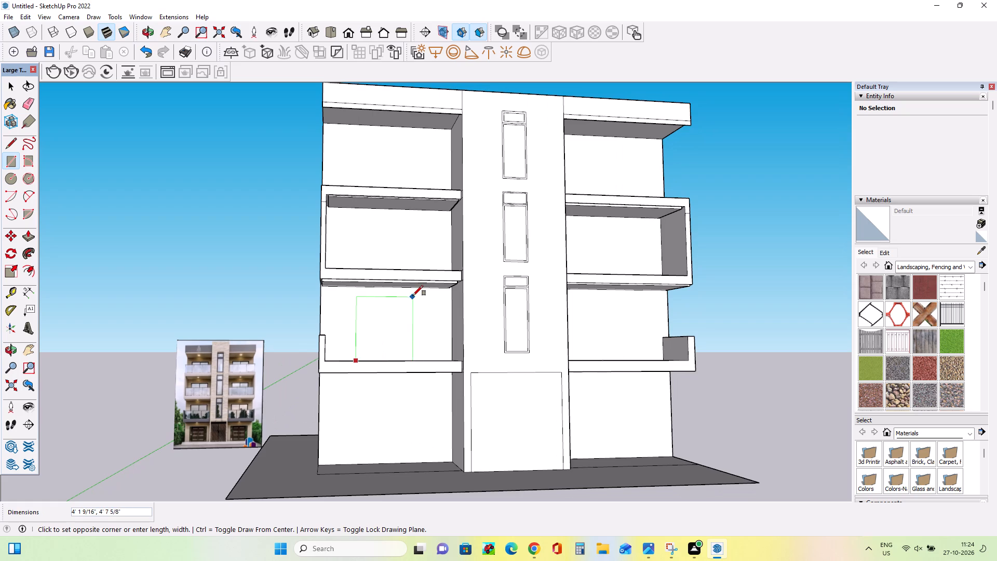
{"action": "scroll", "coordinate": [413, 293], "scroll_direction": "up", "scroll_amount": 6}
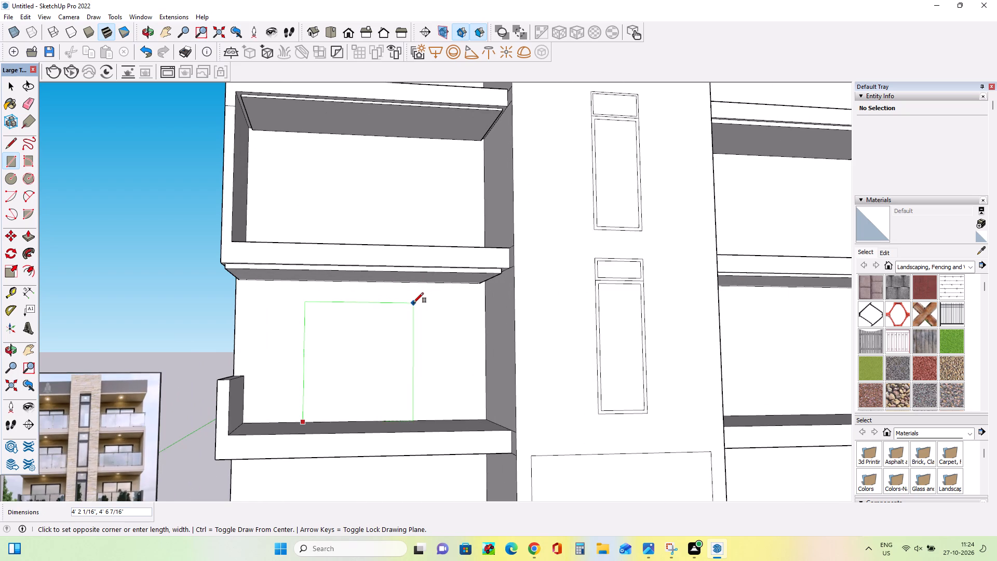
{"action": "left_click", "coordinate": [413, 303]}
Draw a door rectangle about 4' 1" square on the middle balcony's back wall, above the lowest balcony's door outline.
{"action": "middle_click_drag", "start_coordinate": [399, 366], "coordinate": [387, 418]}
{"action": "scroll", "coordinate": [383, 418], "scroll_direction": "down", "scroll_amount": 6}
{"action": "middle_click_drag", "start_coordinate": [379, 401], "coordinate": [391, 362]}
{"action": "middle_click_drag", "start_coordinate": [384, 337], "coordinate": [387, 366]}
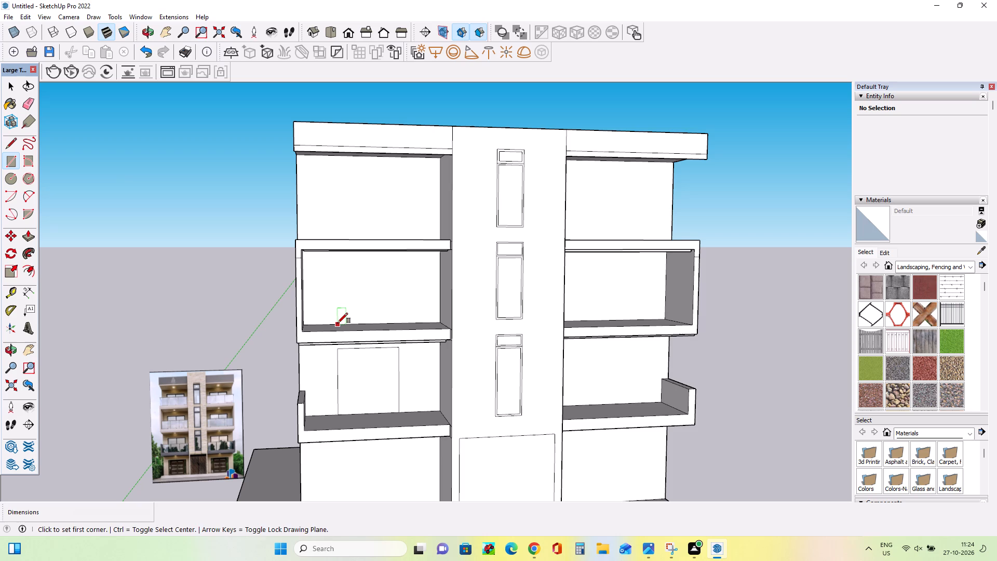
{"action": "left_click", "coordinate": [338, 323]}
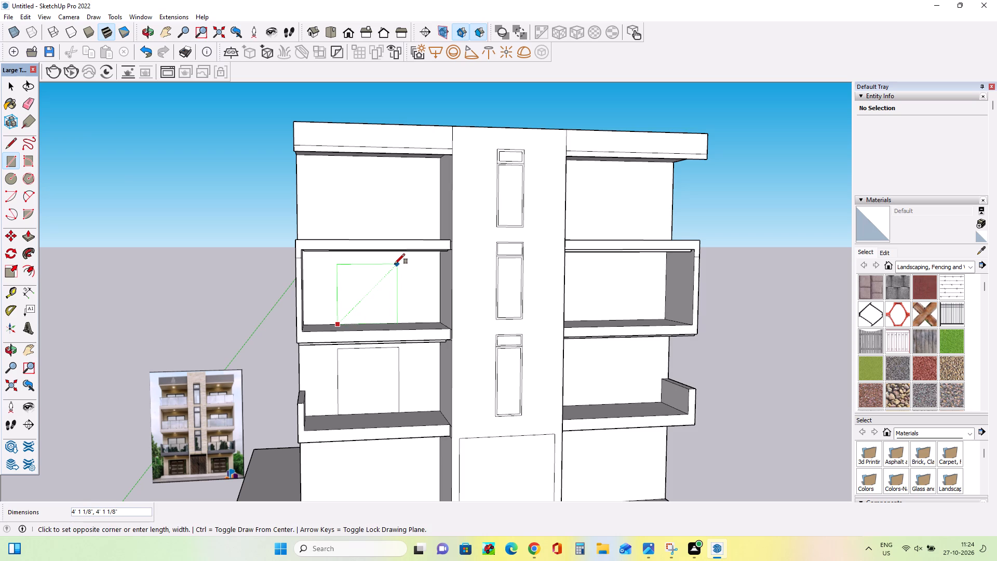
{"action": "left_click", "coordinate": [395, 264]}
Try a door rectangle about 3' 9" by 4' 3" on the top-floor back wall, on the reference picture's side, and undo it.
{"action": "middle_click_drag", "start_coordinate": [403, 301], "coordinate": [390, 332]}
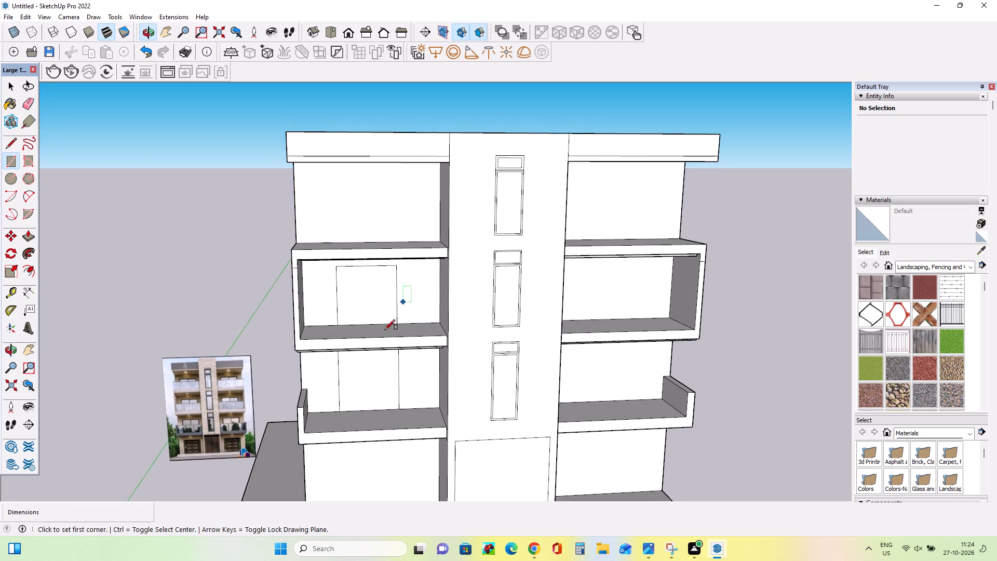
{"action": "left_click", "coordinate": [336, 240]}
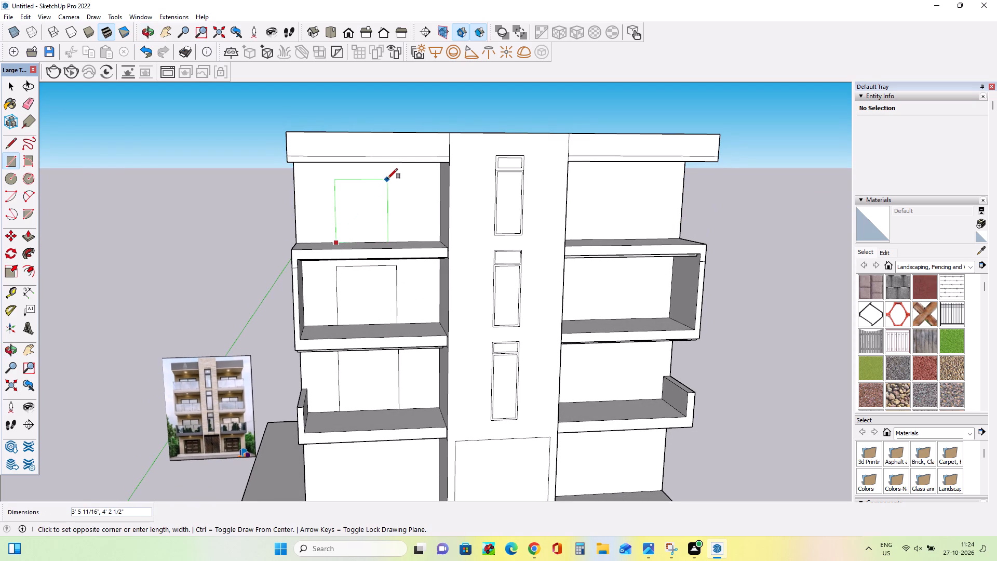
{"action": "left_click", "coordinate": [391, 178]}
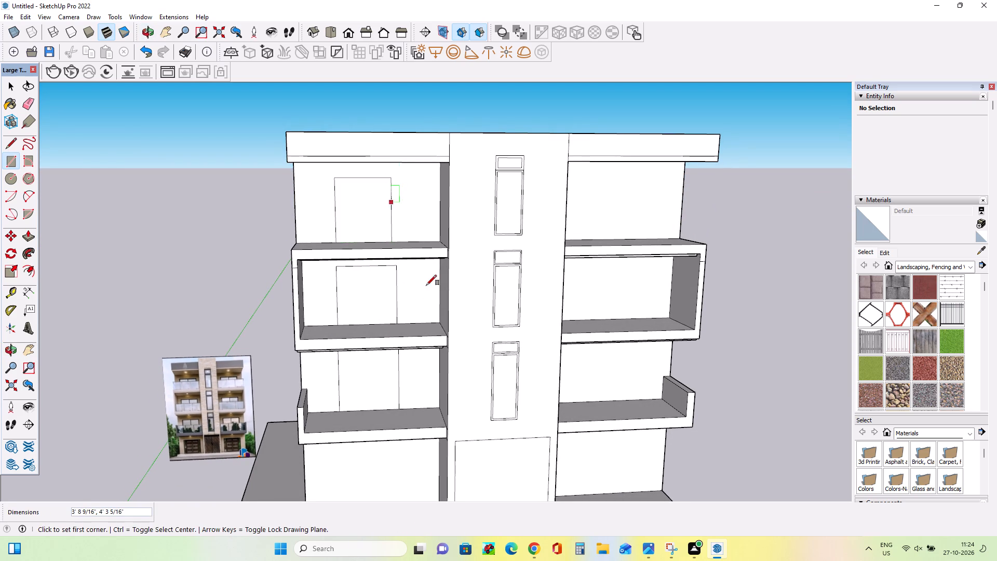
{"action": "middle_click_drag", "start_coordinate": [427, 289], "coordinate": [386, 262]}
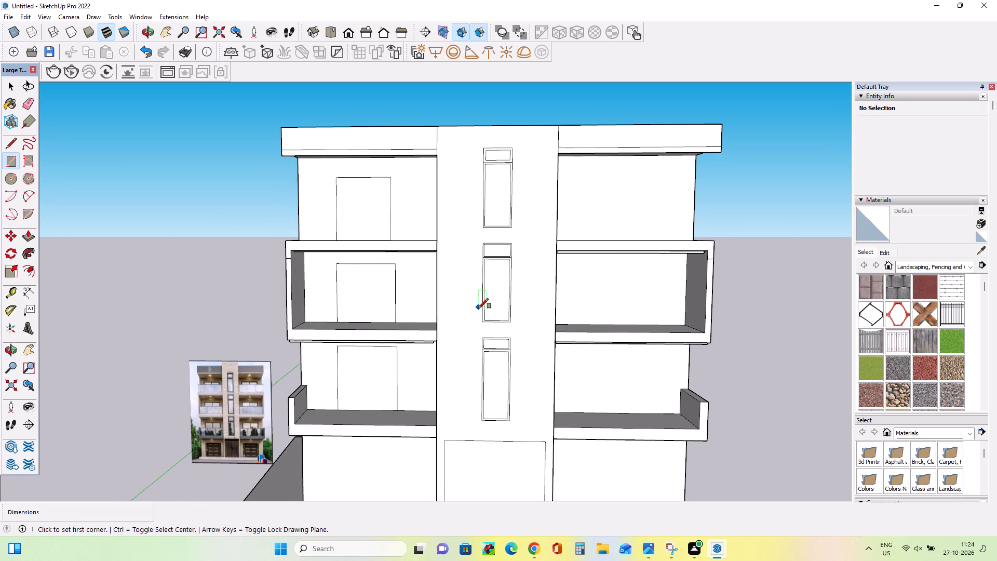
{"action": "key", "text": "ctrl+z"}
Draw a door rectangle about 3' 11" wide by 4' 5" high on the top-floor back wall, on the reference picture's side.
{"action": "middle_click_drag", "start_coordinate": [357, 239], "coordinate": [381, 256]}
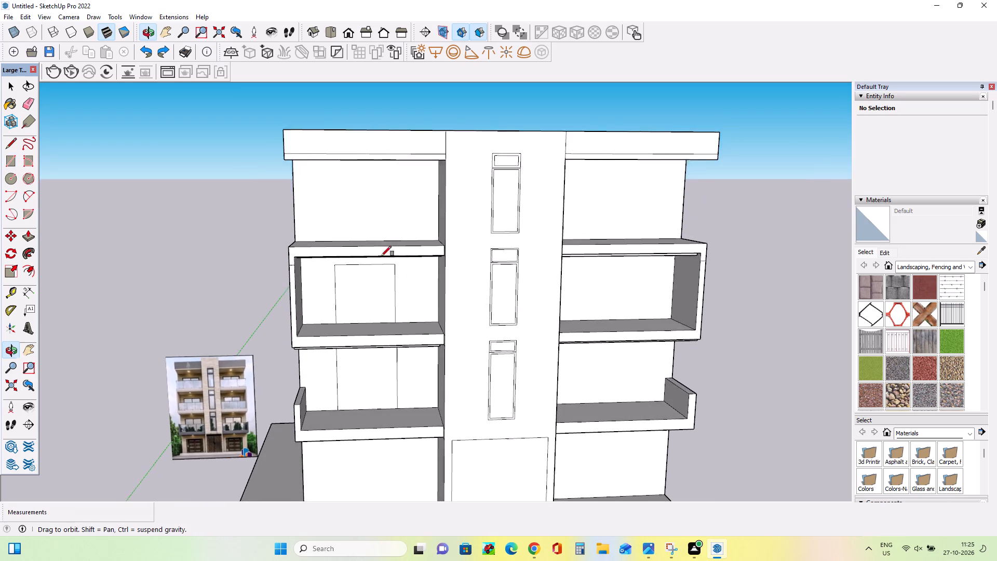
{"action": "middle_click_drag", "start_coordinate": [381, 256], "coordinate": [390, 262]}
{"action": "scroll", "coordinate": [383, 258], "scroll_direction": "down", "scroll_amount": 1}
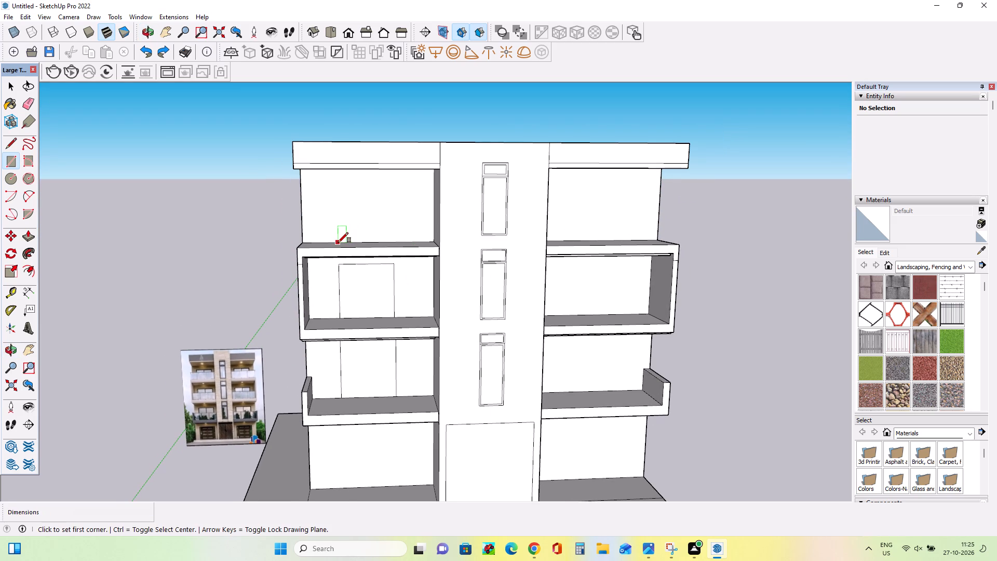
{"action": "left_click", "coordinate": [338, 243]}
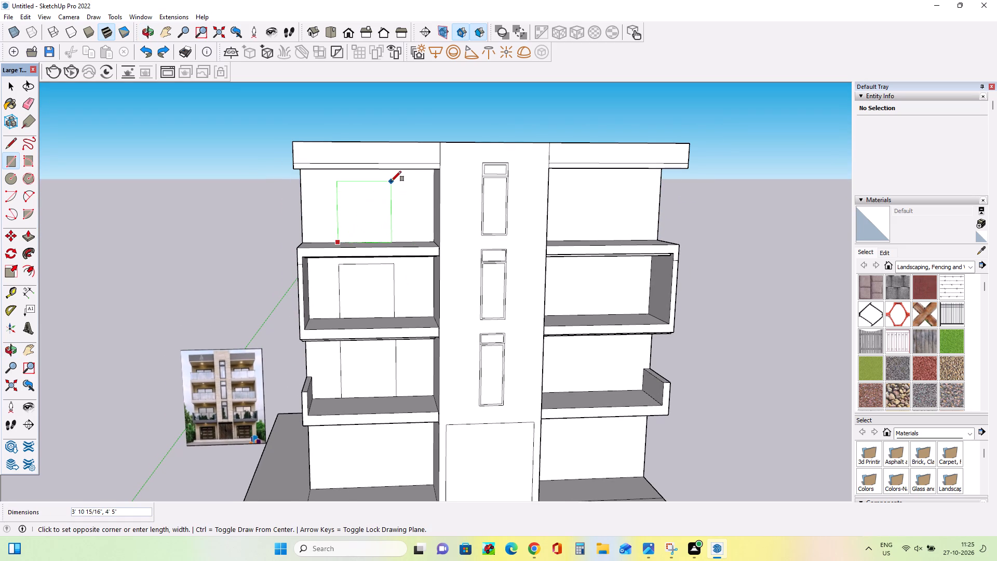
{"action": "left_click", "coordinate": [392, 181]}
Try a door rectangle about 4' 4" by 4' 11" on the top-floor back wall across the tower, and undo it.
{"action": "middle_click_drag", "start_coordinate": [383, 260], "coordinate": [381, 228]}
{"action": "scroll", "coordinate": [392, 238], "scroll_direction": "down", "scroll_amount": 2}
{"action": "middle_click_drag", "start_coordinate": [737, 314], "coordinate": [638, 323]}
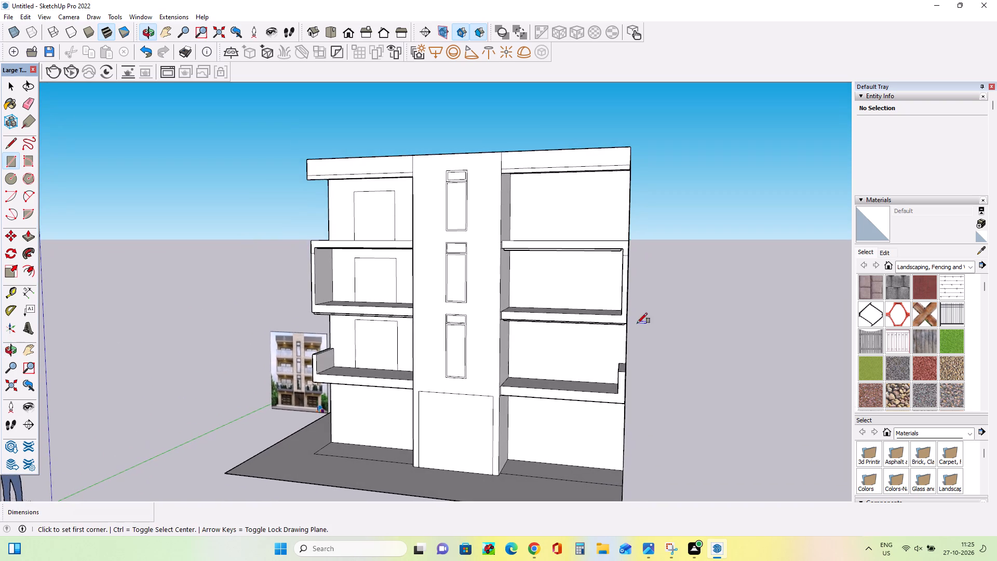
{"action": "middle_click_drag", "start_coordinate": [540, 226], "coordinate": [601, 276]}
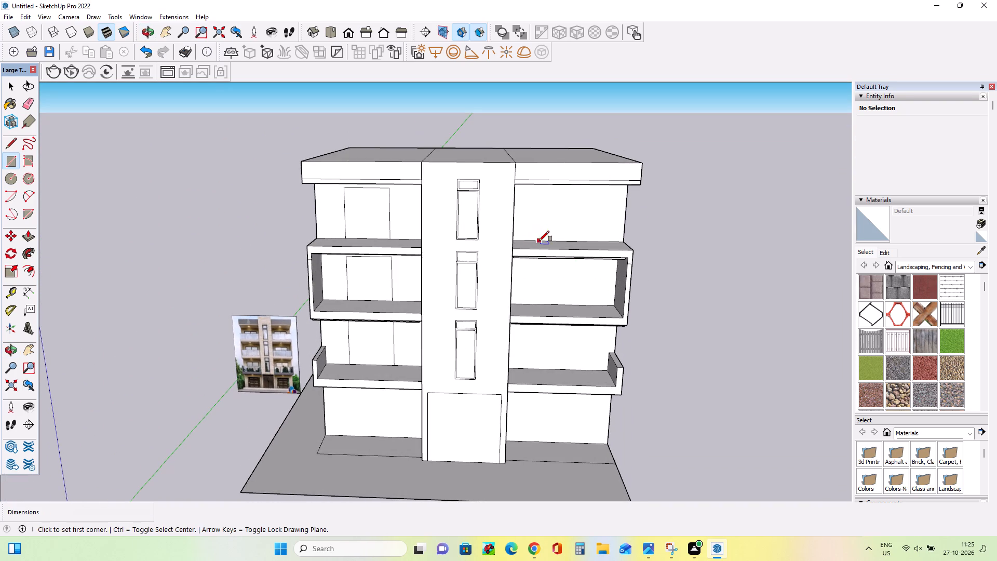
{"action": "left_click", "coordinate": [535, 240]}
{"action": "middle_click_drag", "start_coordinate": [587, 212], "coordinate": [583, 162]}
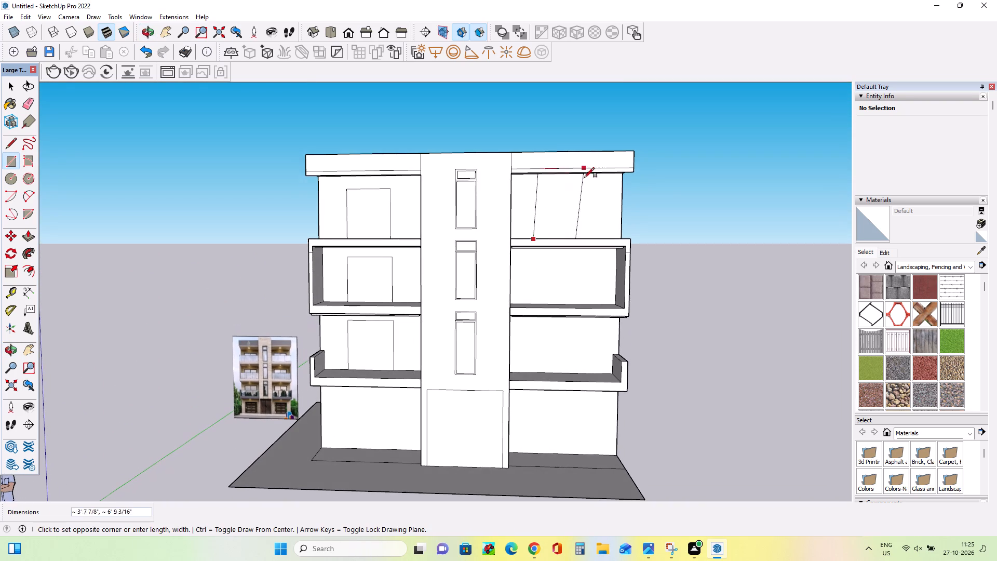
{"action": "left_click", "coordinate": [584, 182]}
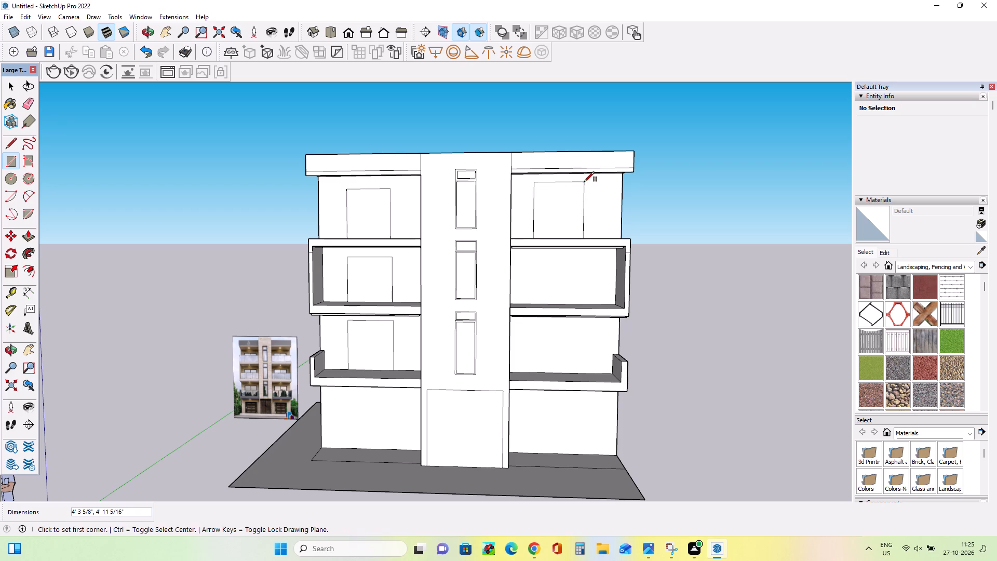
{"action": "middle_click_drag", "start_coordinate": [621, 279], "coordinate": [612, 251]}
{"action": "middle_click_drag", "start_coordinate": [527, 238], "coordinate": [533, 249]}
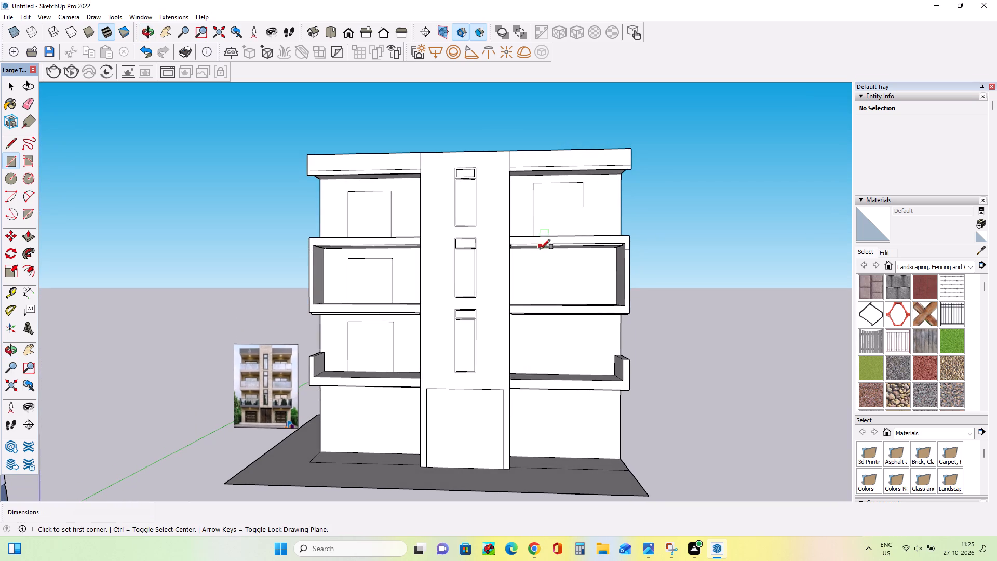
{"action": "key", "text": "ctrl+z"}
Draw a door rectangle about 4' 5" wide on the top-floor back wall, on the side away from the reference picture.
{"action": "middle_click", "coordinate": [549, 255]}
{"action": "scroll", "coordinate": [549, 255], "scroll_direction": "up", "scroll_amount": 1}
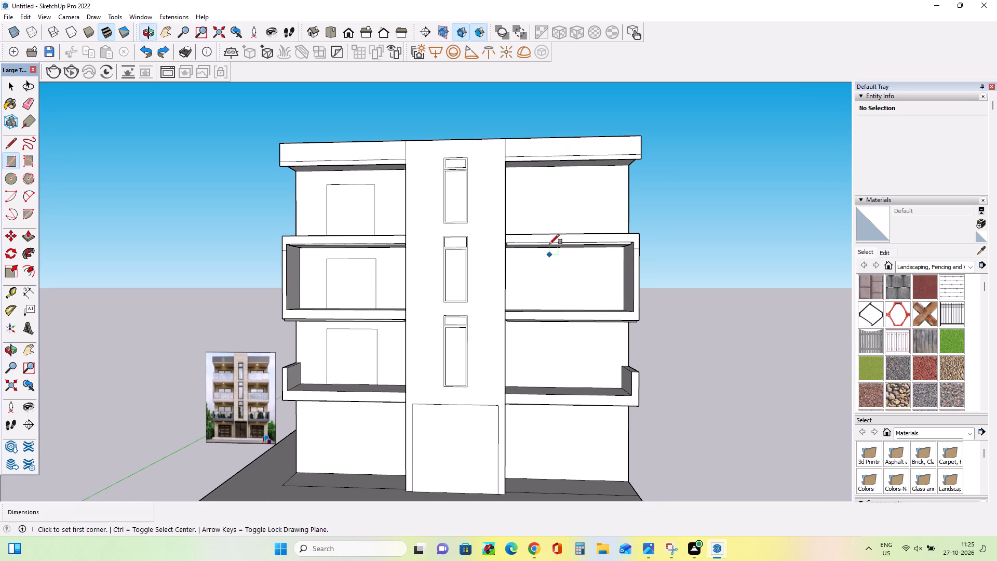
{"action": "middle_click_drag", "start_coordinate": [549, 214], "coordinate": [551, 274]}
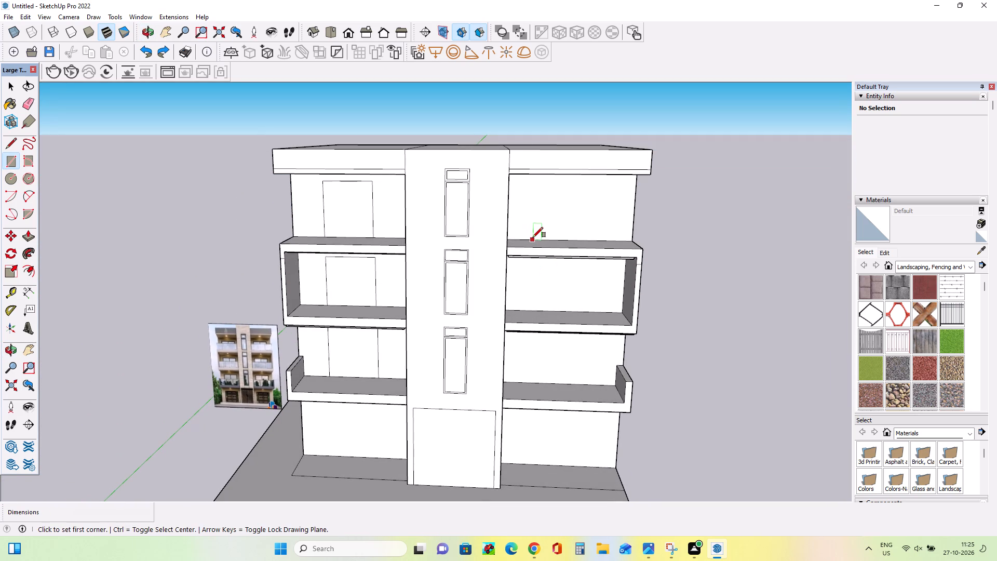
{"action": "left_click", "coordinate": [533, 237]}
{"action": "middle_click_drag", "start_coordinate": [604, 219], "coordinate": [603, 156]}
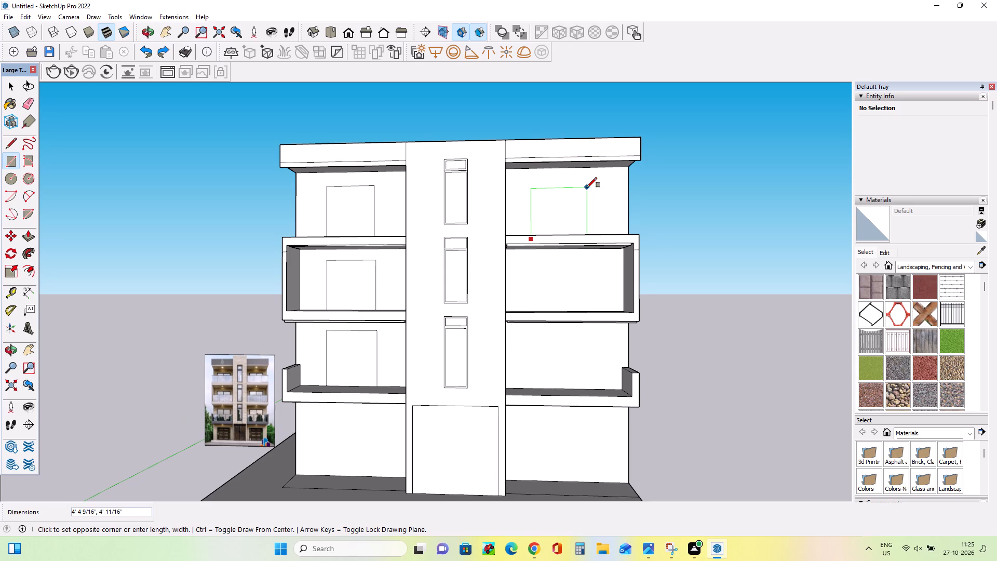
{"action": "left_click", "coordinate": [588, 182]}
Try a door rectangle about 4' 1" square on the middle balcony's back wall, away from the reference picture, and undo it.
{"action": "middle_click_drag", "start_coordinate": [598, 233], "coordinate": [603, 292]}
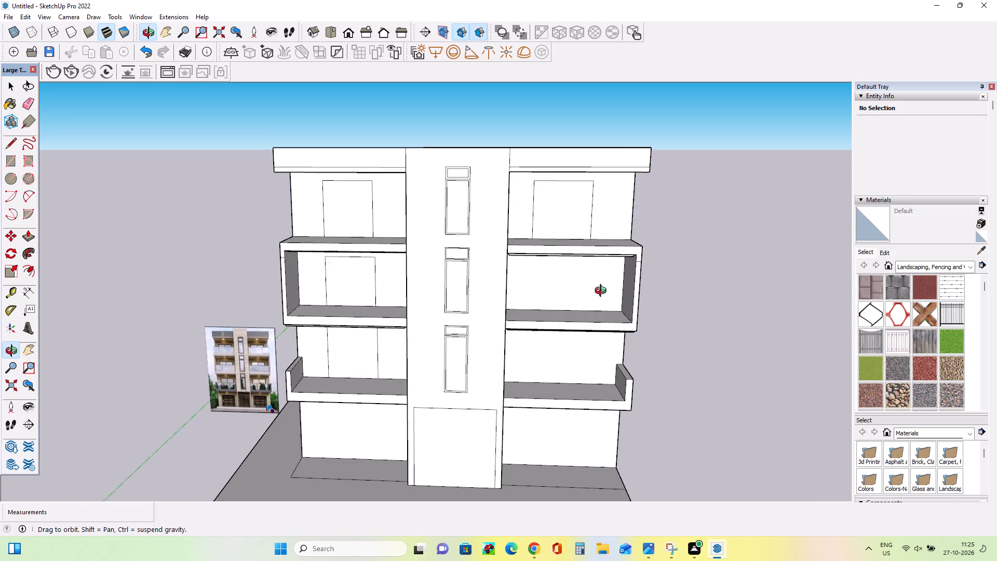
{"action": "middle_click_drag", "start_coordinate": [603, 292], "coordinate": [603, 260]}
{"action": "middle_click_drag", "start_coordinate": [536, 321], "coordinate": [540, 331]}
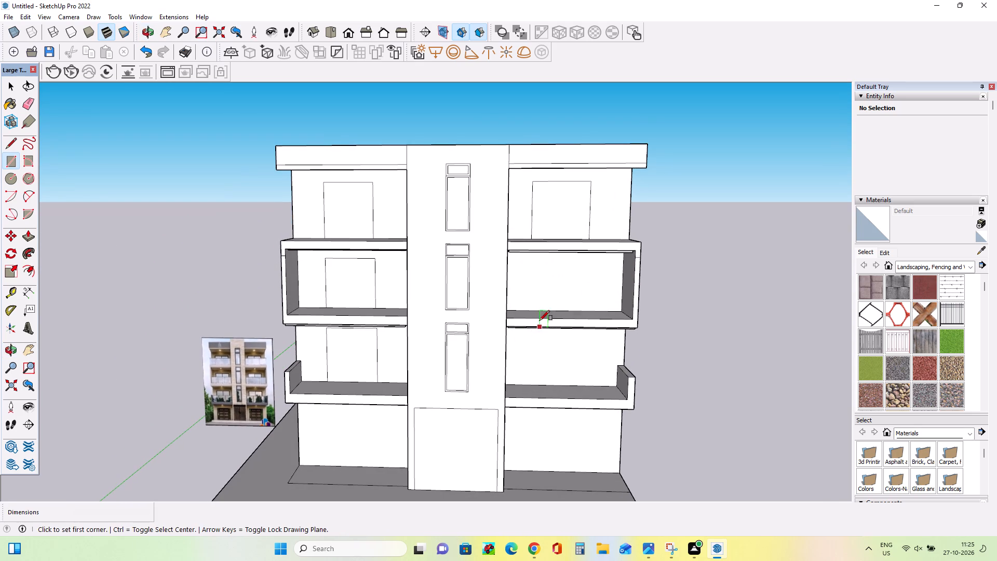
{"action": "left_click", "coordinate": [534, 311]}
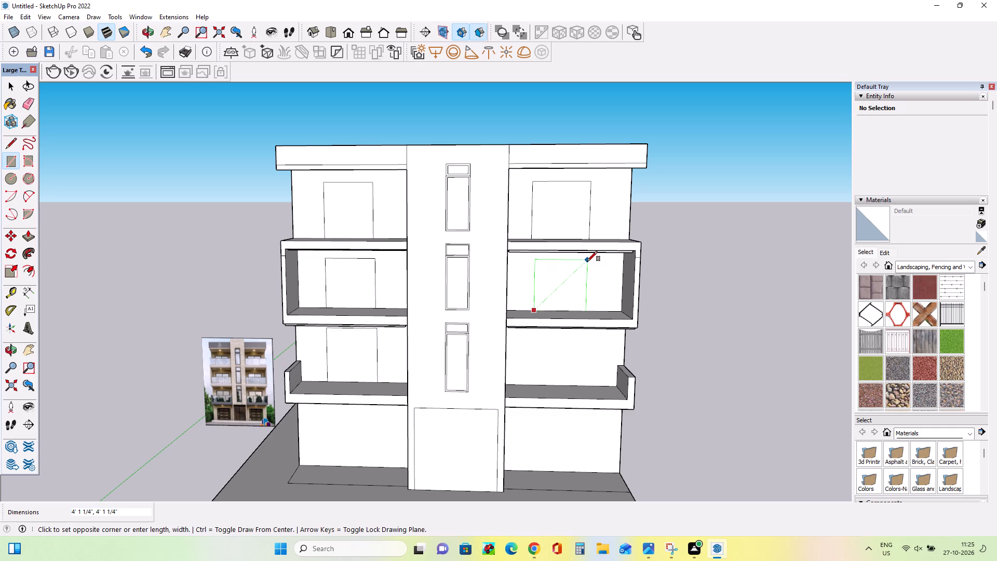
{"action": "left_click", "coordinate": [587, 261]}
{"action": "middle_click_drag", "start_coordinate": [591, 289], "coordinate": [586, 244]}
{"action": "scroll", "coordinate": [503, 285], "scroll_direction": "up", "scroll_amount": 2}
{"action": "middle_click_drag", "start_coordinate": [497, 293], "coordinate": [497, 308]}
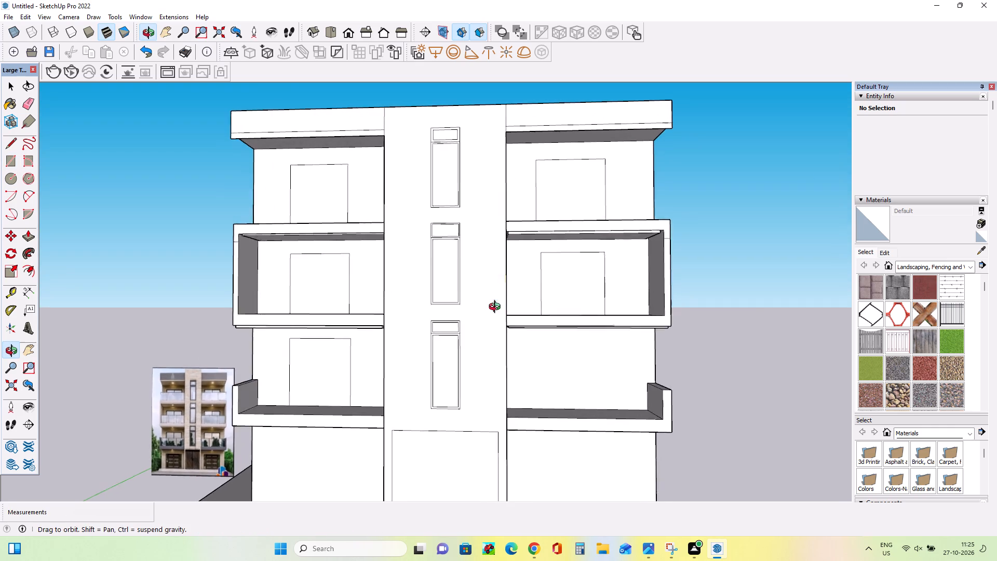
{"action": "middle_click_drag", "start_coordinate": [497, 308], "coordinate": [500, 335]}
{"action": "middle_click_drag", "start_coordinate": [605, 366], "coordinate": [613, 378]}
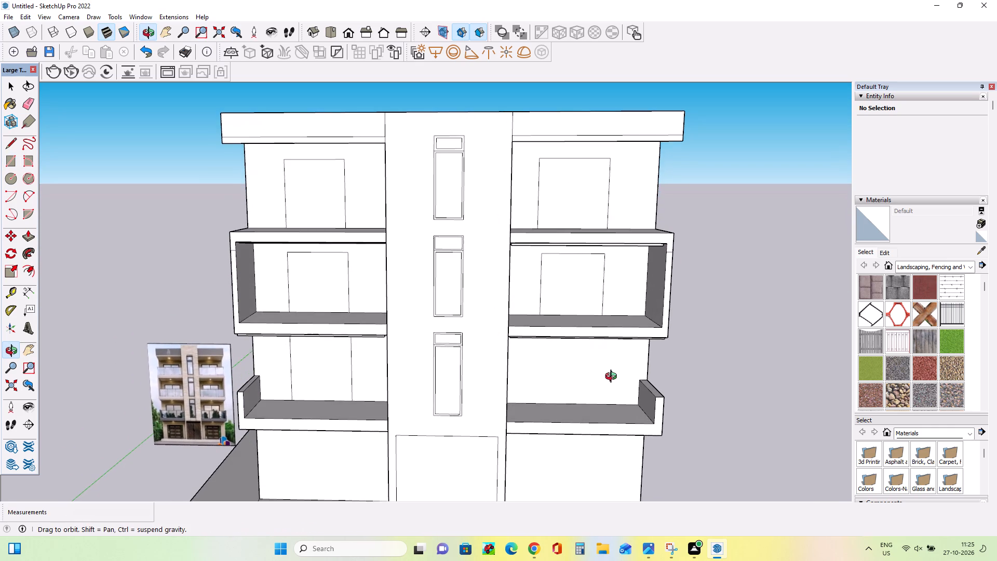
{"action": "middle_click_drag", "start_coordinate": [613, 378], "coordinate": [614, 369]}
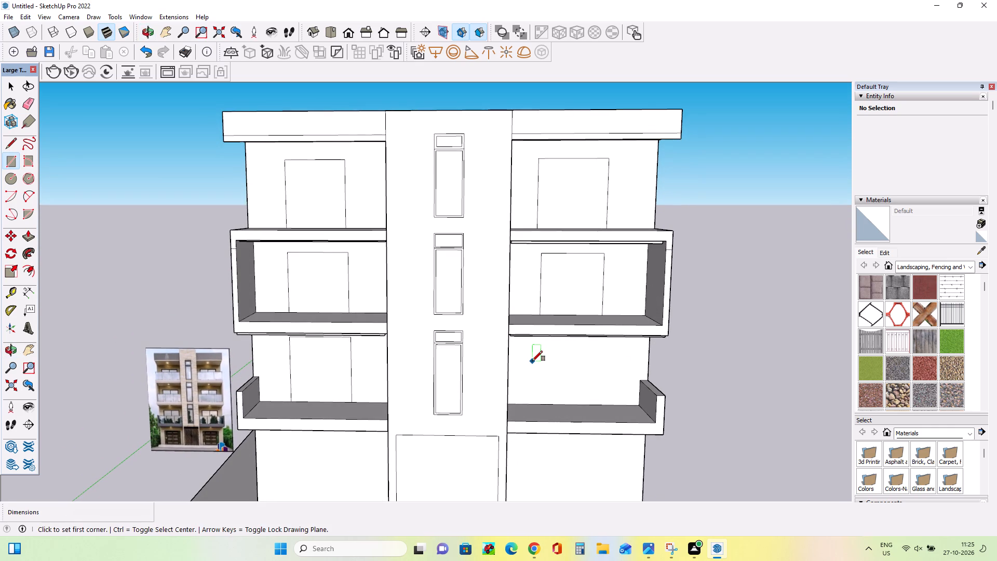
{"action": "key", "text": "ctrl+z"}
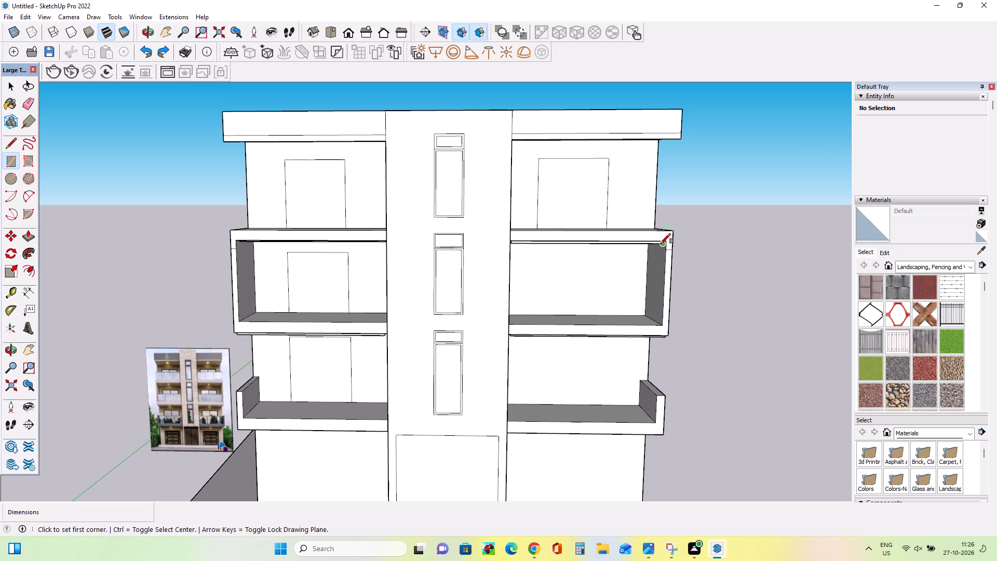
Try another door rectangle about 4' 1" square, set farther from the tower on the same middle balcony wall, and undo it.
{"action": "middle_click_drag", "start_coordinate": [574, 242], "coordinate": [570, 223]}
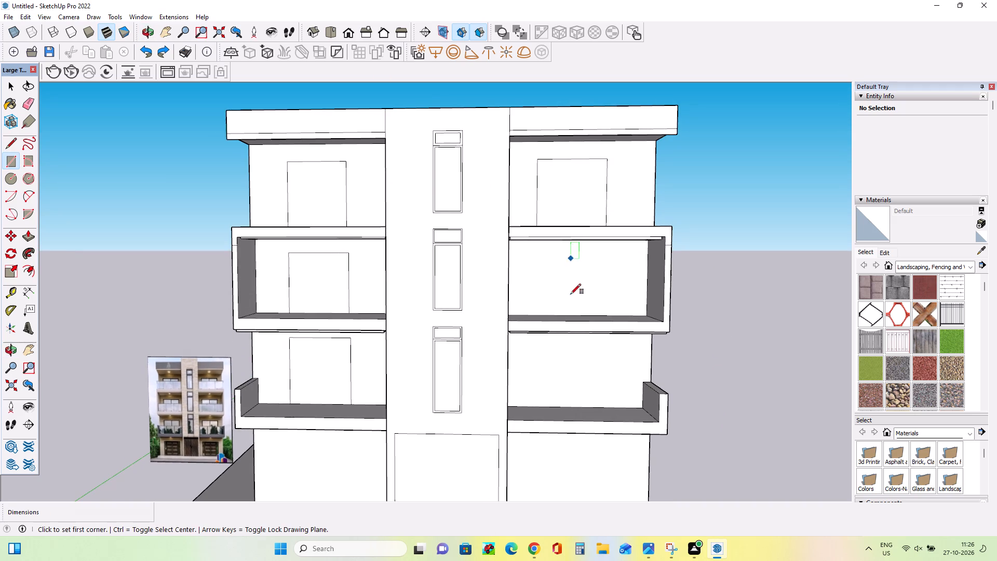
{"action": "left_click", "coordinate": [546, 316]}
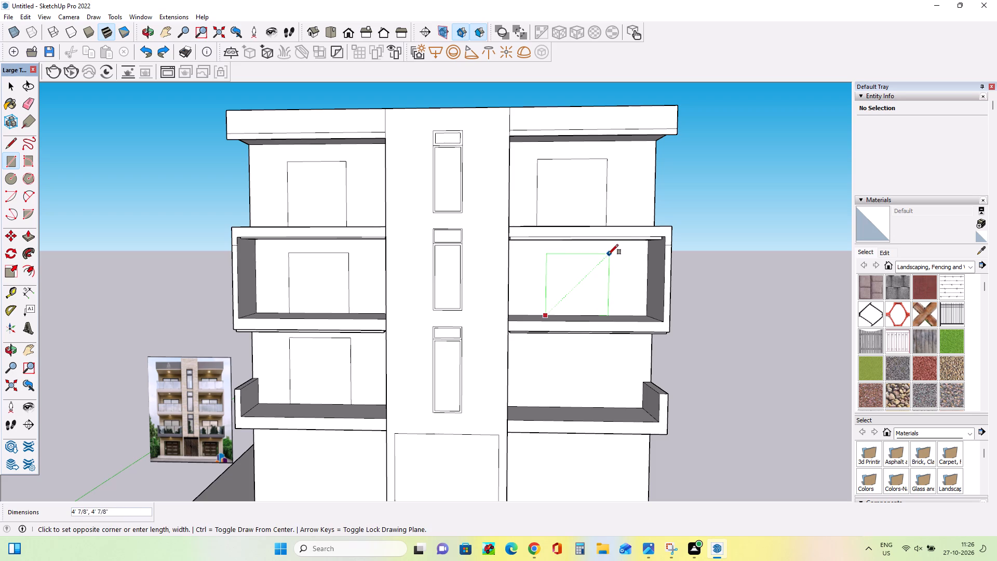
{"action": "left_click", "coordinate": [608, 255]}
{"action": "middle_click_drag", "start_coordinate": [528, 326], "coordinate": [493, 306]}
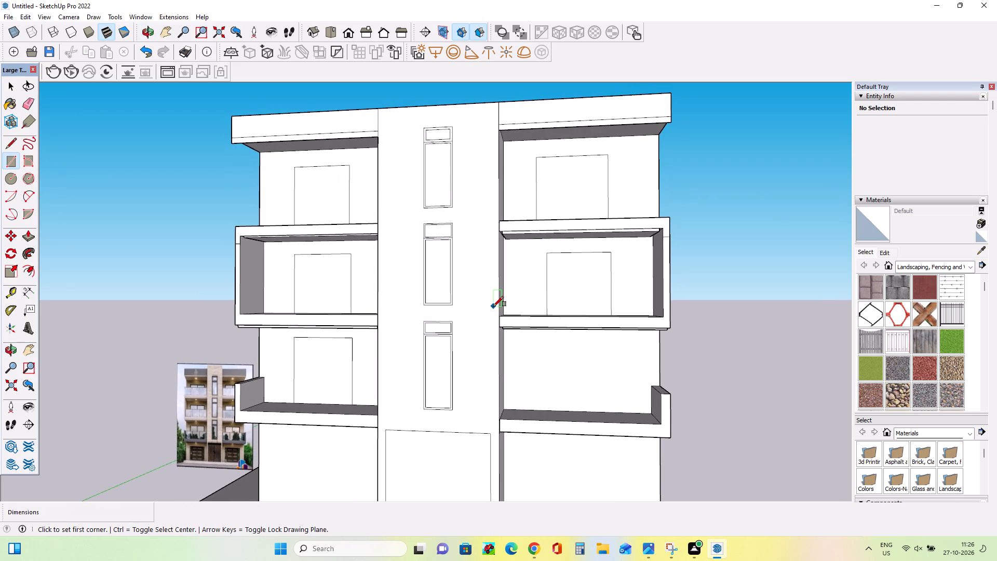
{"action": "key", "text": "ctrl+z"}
Draw a door rectangle about 4' 6" wide by 4' 2" high on the middle balcony's back wall, away from the reference picture.
{"action": "middle_click_drag", "start_coordinate": [497, 308], "coordinate": [514, 325]}
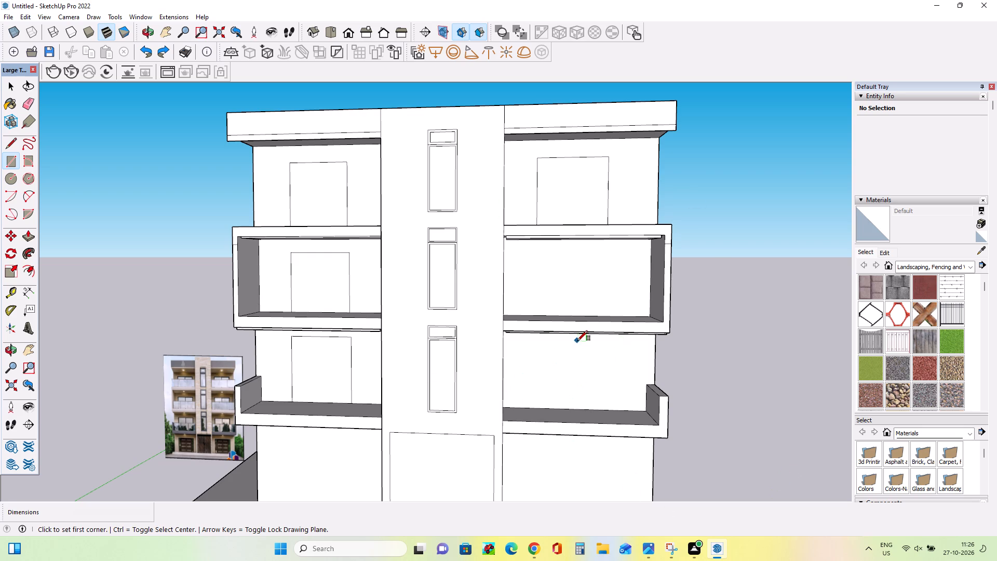
{"action": "middle_click_drag", "start_coordinate": [582, 341], "coordinate": [603, 359]}
{"action": "left_click", "coordinate": [535, 315]}
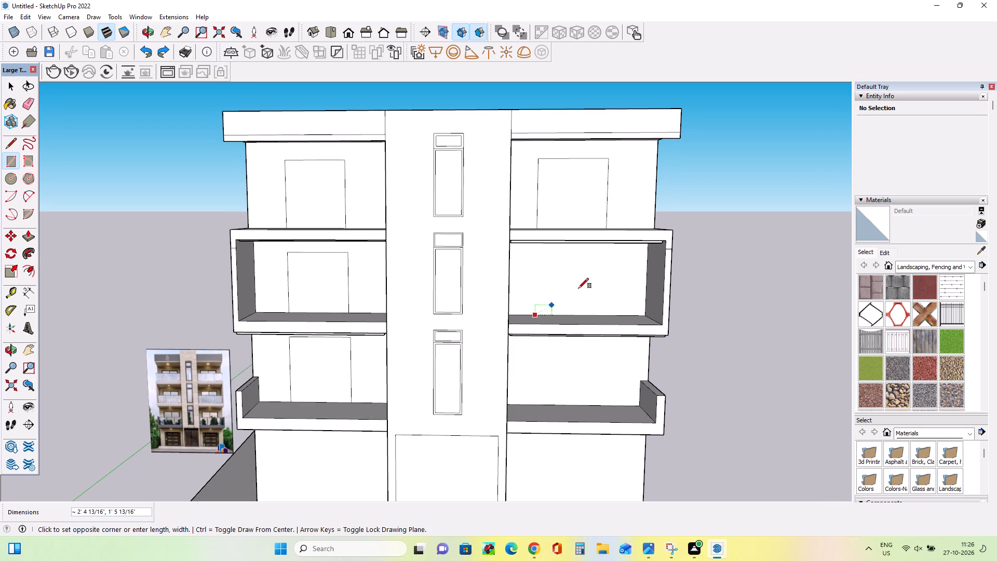
{"action": "left_click", "coordinate": [605, 252]}
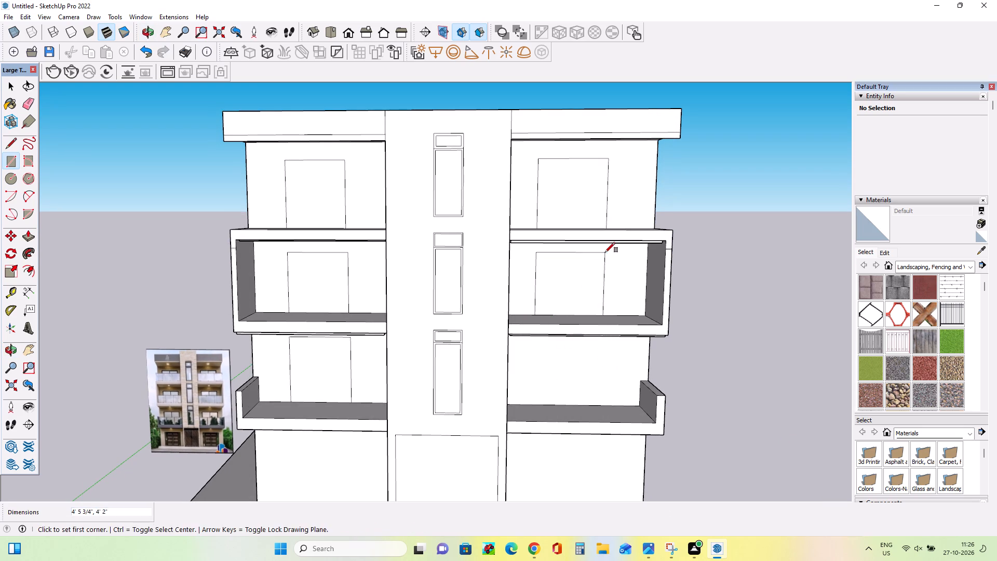
Undo the last door rectangle on the middle balcony's back wall, on the side away from the reference picture.
{"action": "middle_click_drag", "start_coordinate": [576, 322], "coordinate": [547, 287]}
{"action": "middle_click_drag", "start_coordinate": [583, 386], "coordinate": [591, 406]}
{"action": "key", "text": "ctrl+z"}
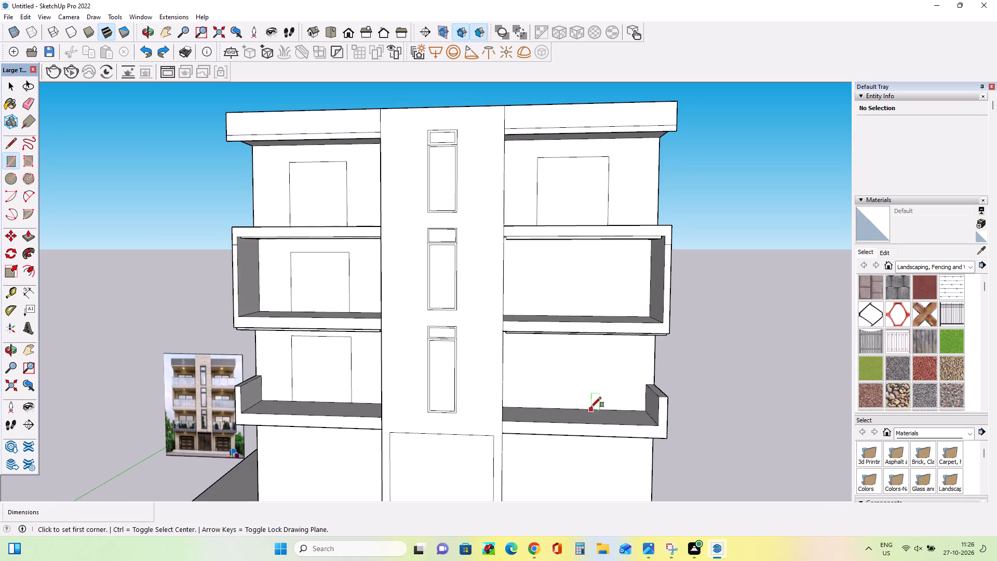
Draw two vertical door-side lines about 16' 4" tall, from the lowest balcony floor up to the top-floor door head, away from the reference picture.
{"action": "middle_click_drag", "start_coordinate": [592, 407], "coordinate": [636, 403]}
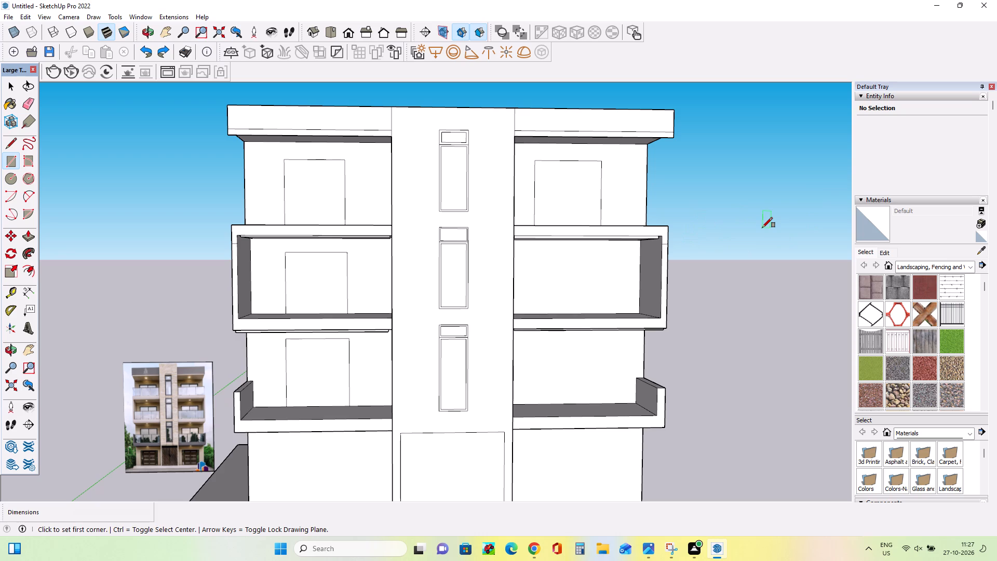
{"action": "middle_click_drag", "start_coordinate": [556, 245], "coordinate": [555, 257]}
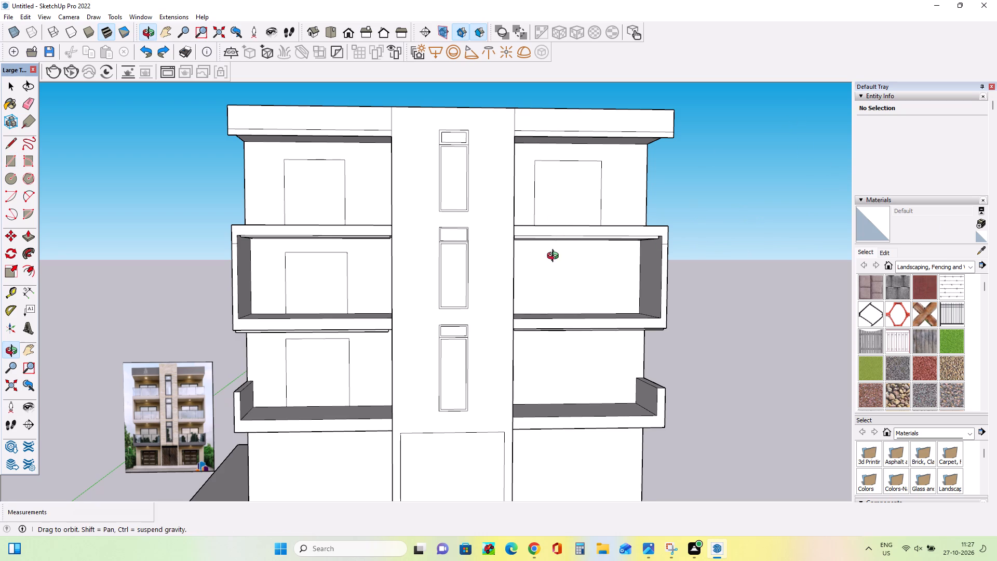
{"action": "middle_click_drag", "start_coordinate": [555, 257], "coordinate": [509, 253]}
{"action": "middle_click_drag", "start_coordinate": [692, 252], "coordinate": [651, 204]}
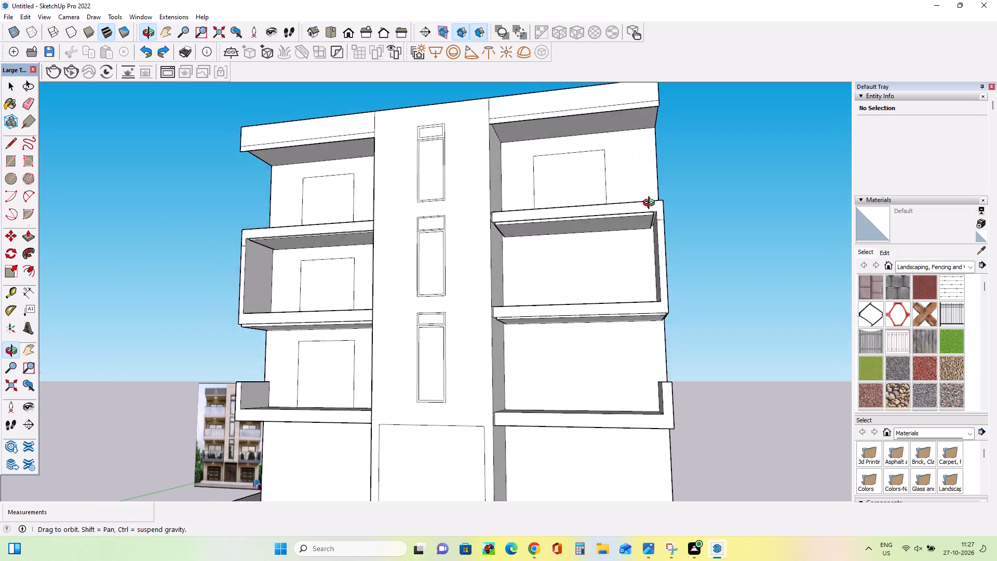
{"action": "middle_click_drag", "start_coordinate": [651, 204], "coordinate": [651, 217]}
{"action": "middle_click_drag", "start_coordinate": [717, 297], "coordinate": [736, 312]}
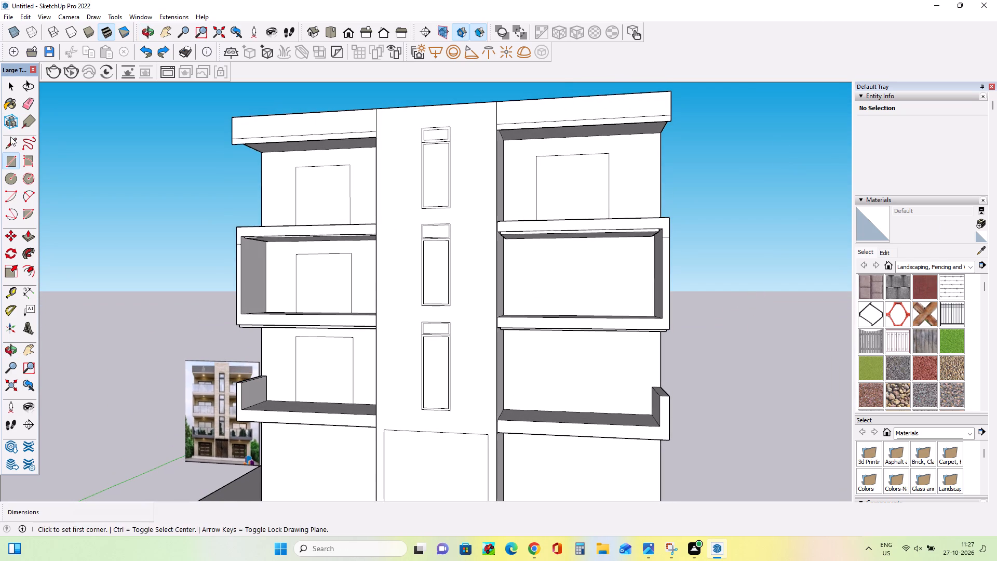
{"action": "left_click", "coordinate": [10, 139]}
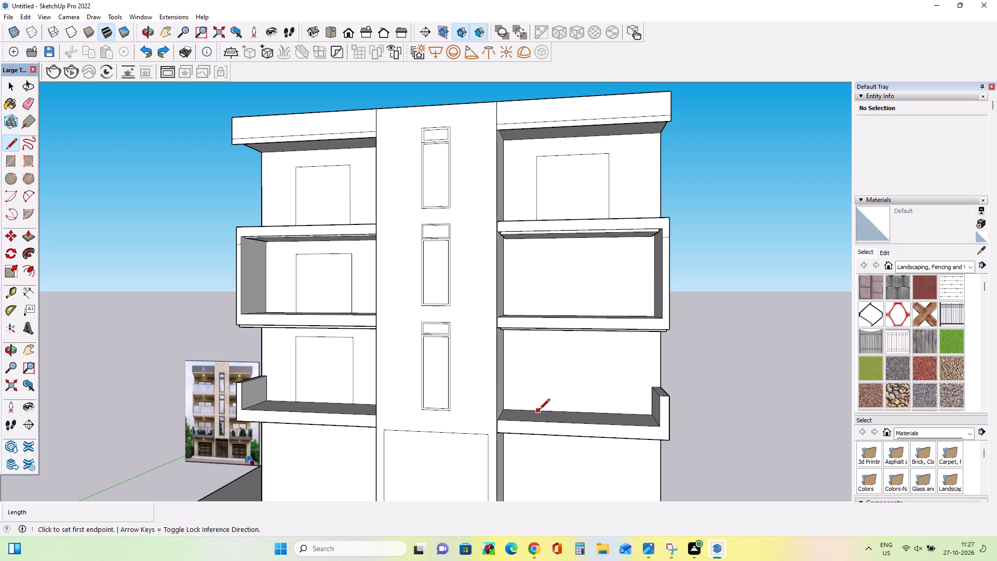
{"action": "left_click", "coordinate": [539, 410]}
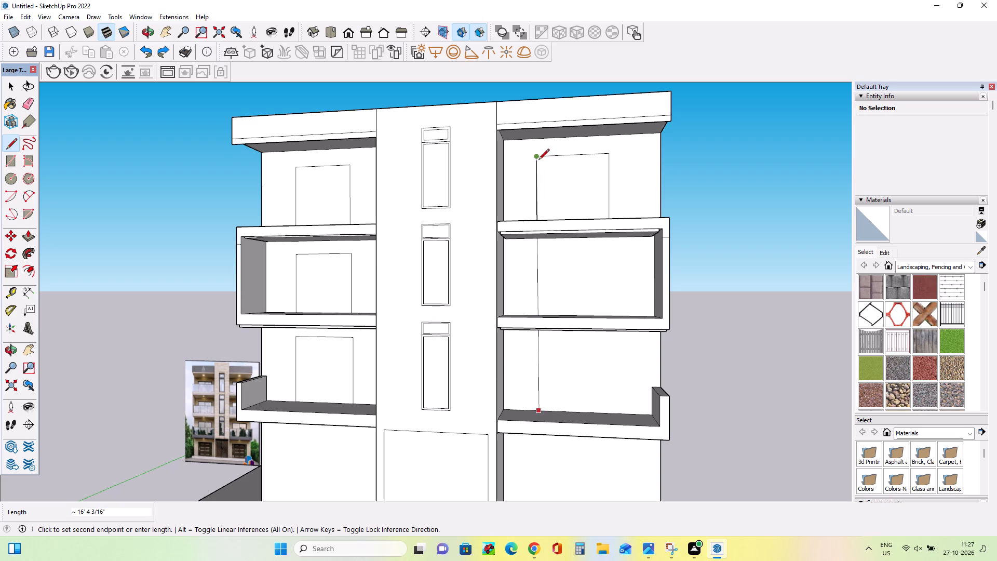
{"action": "left_click", "coordinate": [544, 156]}
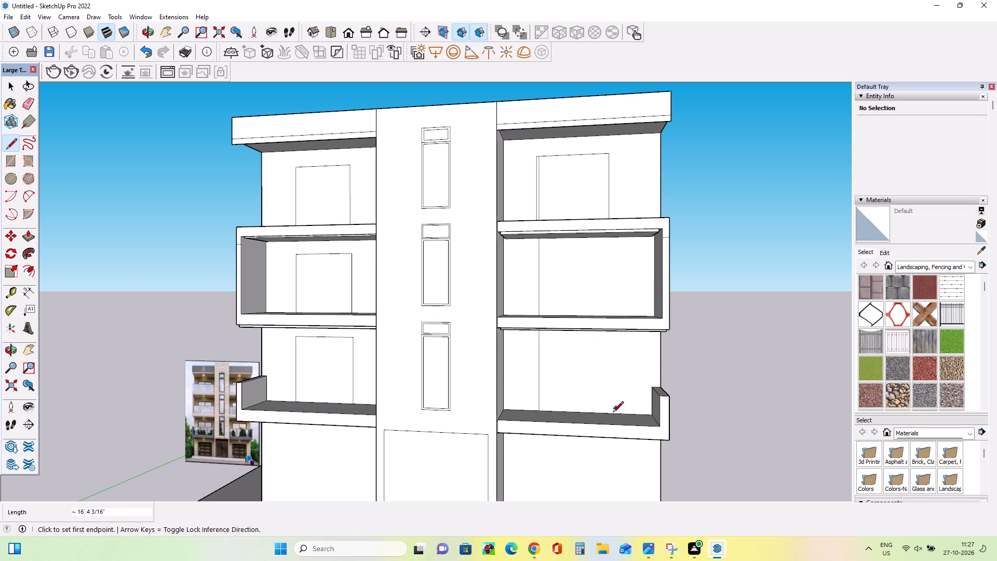
{"action": "left_click", "coordinate": [618, 415]}
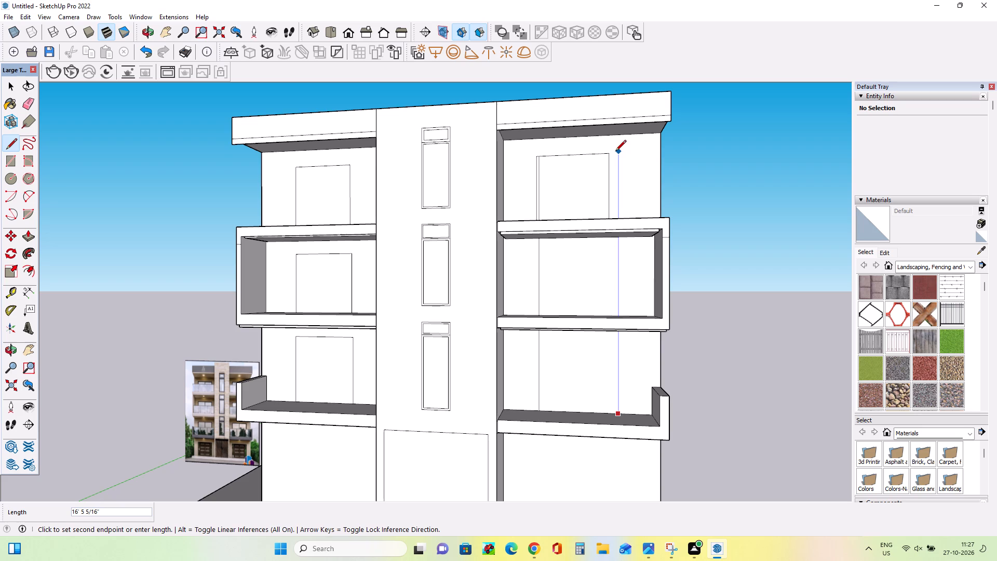
{"action": "left_click", "coordinate": [615, 152]}
Draw the top-floor door's new top edge about 4' 11" long and extend its tower-side edge about 1 1/8" up to it.
{"action": "middle_click_drag", "start_coordinate": [610, 281], "coordinate": [637, 293]}
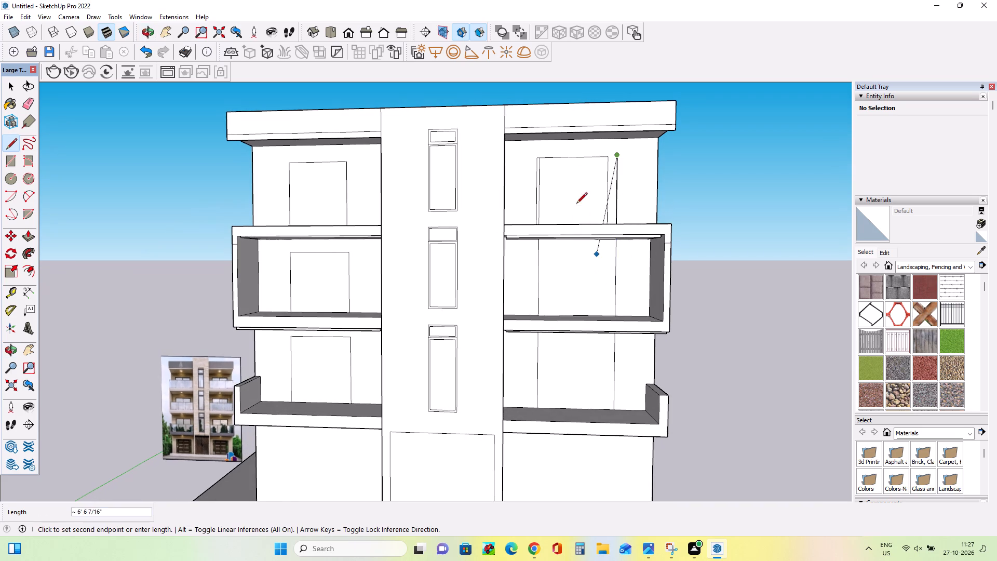
{"action": "scroll", "coordinate": [540, 155], "scroll_direction": "up", "scroll_amount": 5}
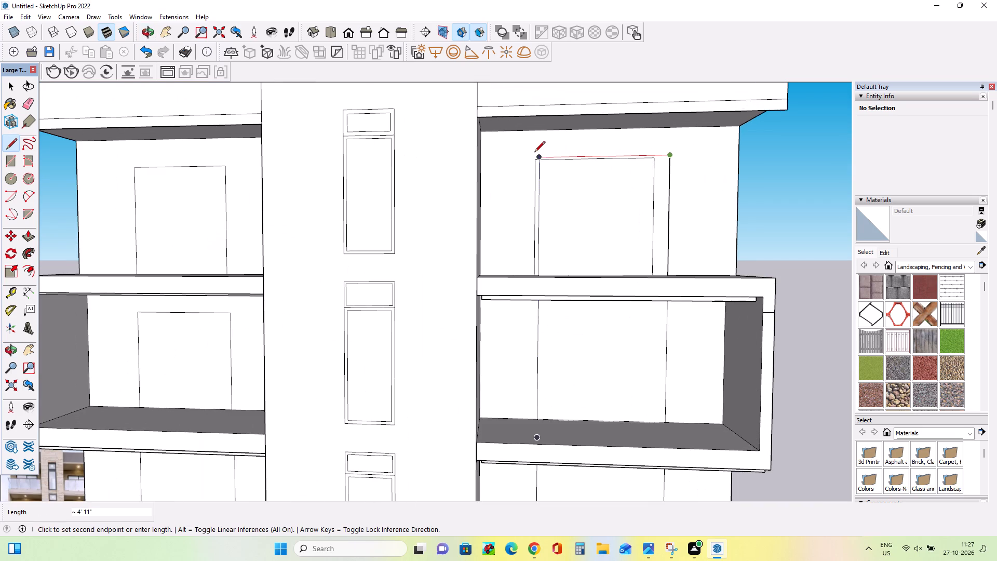
{"action": "left_click", "coordinate": [531, 155]}
{"action": "scroll", "coordinate": [538, 200], "scroll_direction": "up", "scroll_amount": 4}
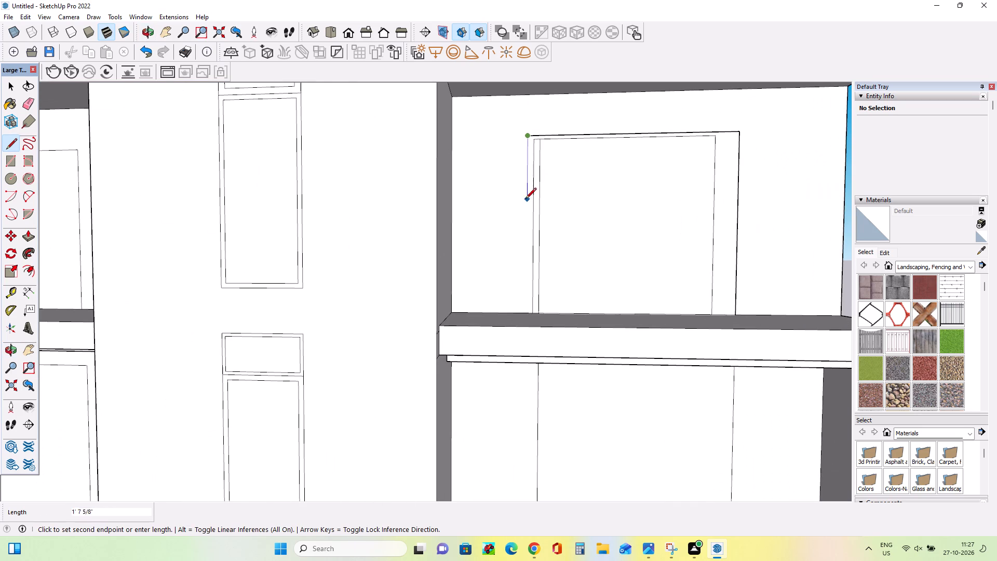
{"action": "key", "text": "space"}
{"action": "left_click", "coordinate": [17, 139]}
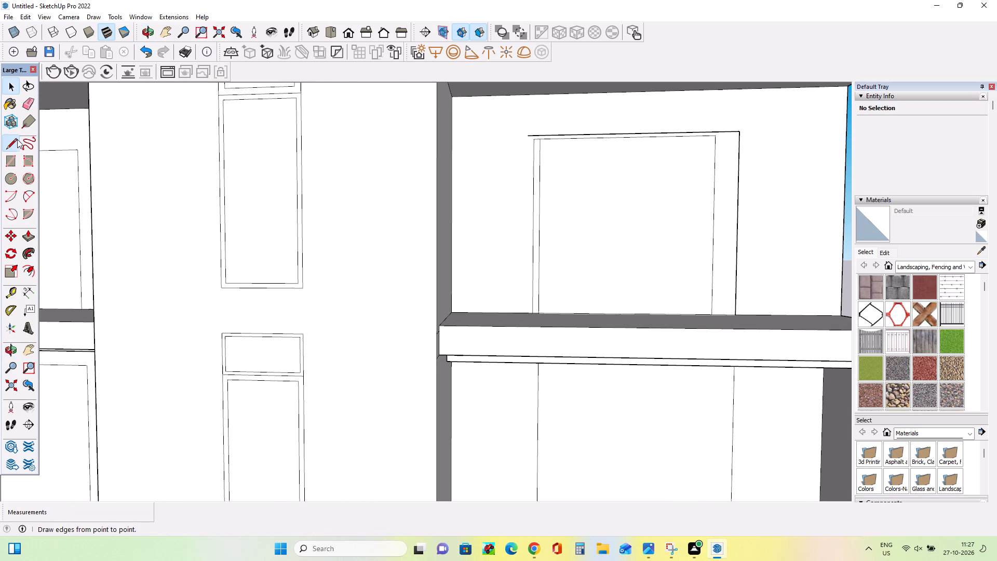
{"action": "scroll", "coordinate": [518, 151], "scroll_direction": "up", "scroll_amount": 2}
{"action": "left_click", "coordinate": [537, 141]}
{"action": "scroll", "coordinate": [538, 132], "scroll_direction": "up", "scroll_amount": 7}
{"action": "left_click", "coordinate": [538, 134]}
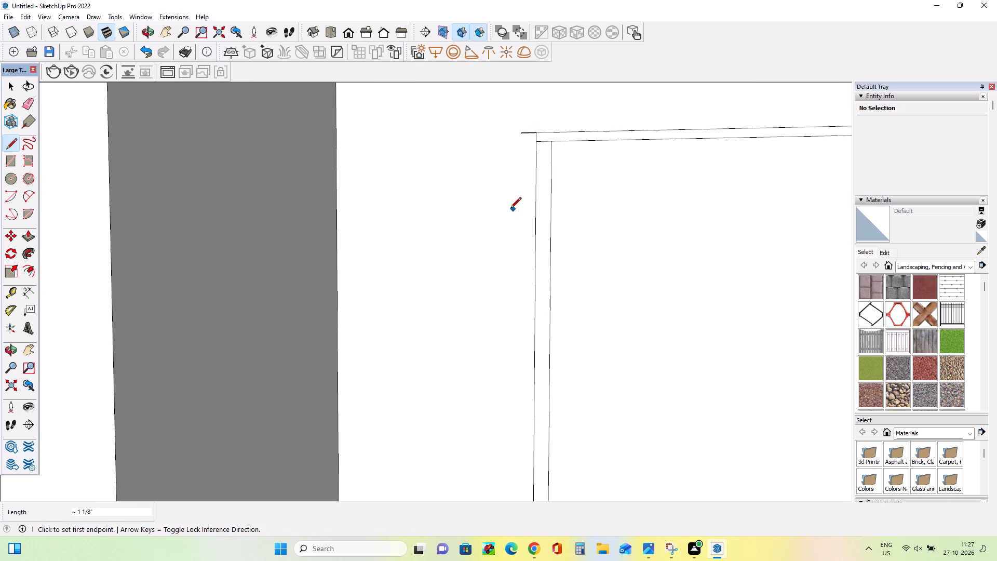
Erase the overhanging line end and the old inner door edges, leaving a single outline for the wider top-floor door.
{"action": "scroll", "coordinate": [468, 224], "scroll_direction": "down", "scroll_amount": 8}
{"action": "middle_click_drag", "start_coordinate": [582, 269], "coordinate": [594, 286]}
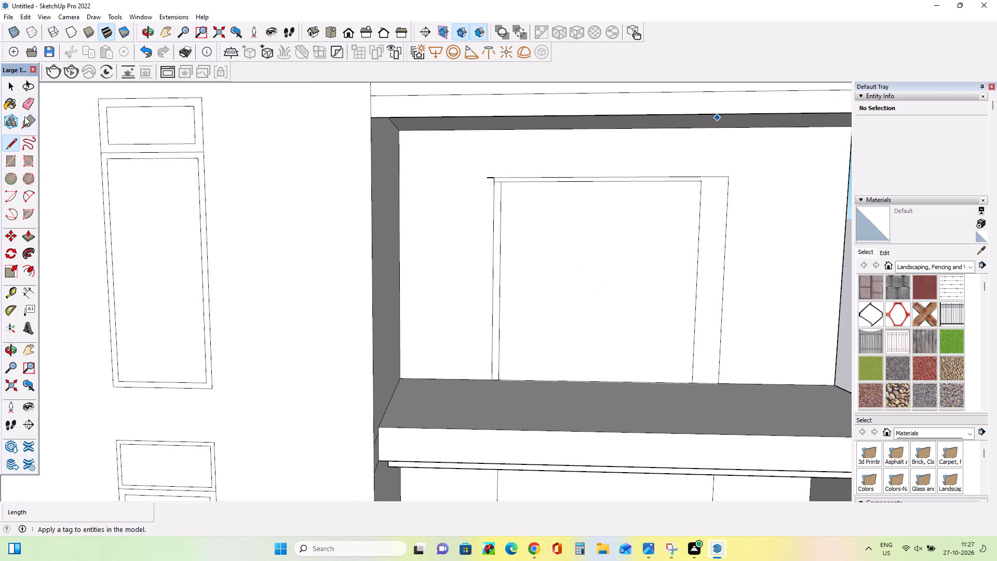
{"action": "left_click", "coordinate": [28, 109]}
{"action": "scroll", "coordinate": [413, 146], "scroll_direction": "up", "scroll_amount": 3}
{"action": "left_click_drag", "start_coordinate": [519, 186], "coordinate": [517, 194]}
{"action": "left_click_drag", "start_coordinate": [559, 194], "coordinate": [557, 203]}
{"action": "scroll", "coordinate": [526, 202], "scroll_direction": "up", "scroll_amount": 3}
{"action": "left_click_drag", "start_coordinate": [530, 195], "coordinate": [531, 195]}
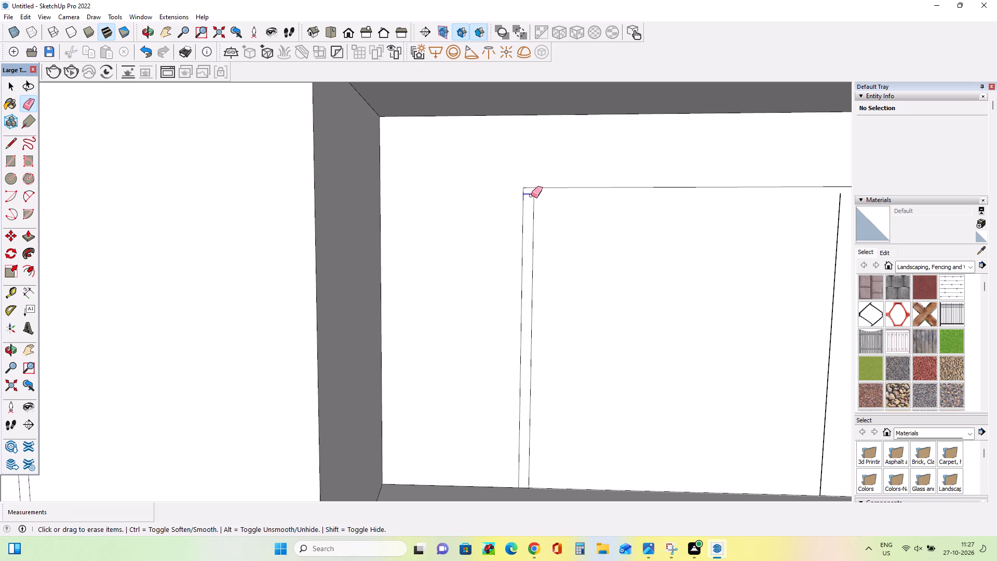
{"action": "left_click_drag", "start_coordinate": [531, 195], "coordinate": [537, 203]}
{"action": "left_click", "coordinate": [833, 253]}
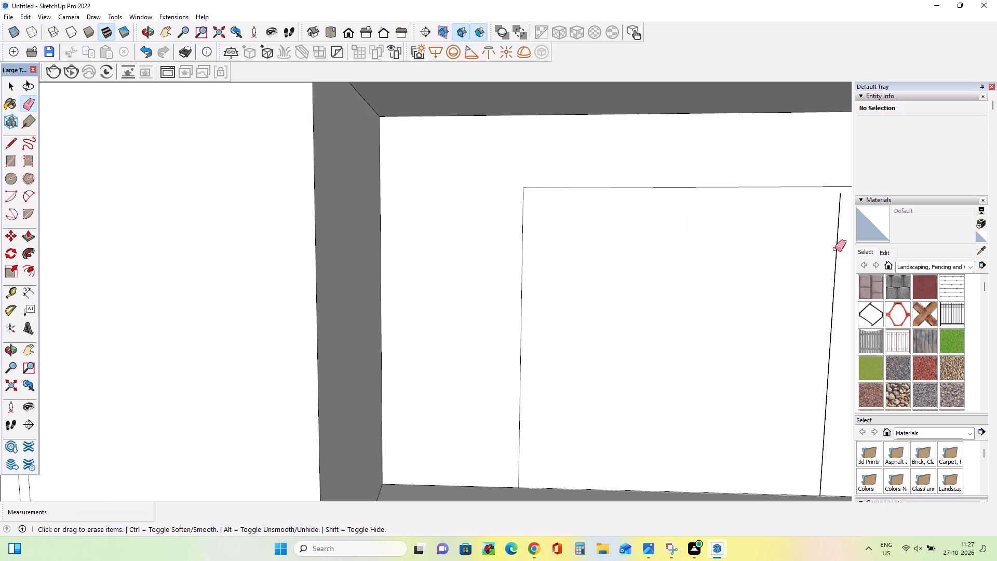
{"action": "left_click", "coordinate": [836, 249]}
Examine the balcony doors in the reference picture and compare them with the doors on the model's back walls.
{"action": "scroll", "coordinate": [538, 212], "scroll_direction": "down", "scroll_amount": 16}
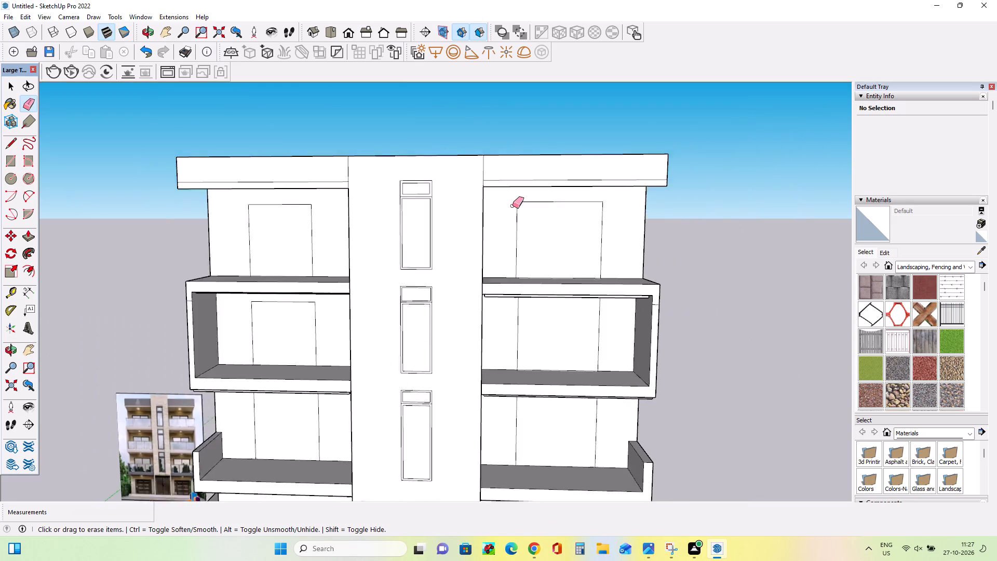
{"action": "scroll", "coordinate": [513, 206], "scroll_direction": "down", "scroll_amount": 1}
{"action": "middle_click_drag", "start_coordinate": [648, 319], "coordinate": [637, 269]}
{"action": "scroll", "coordinate": [558, 308], "scroll_direction": "up", "scroll_amount": 2}
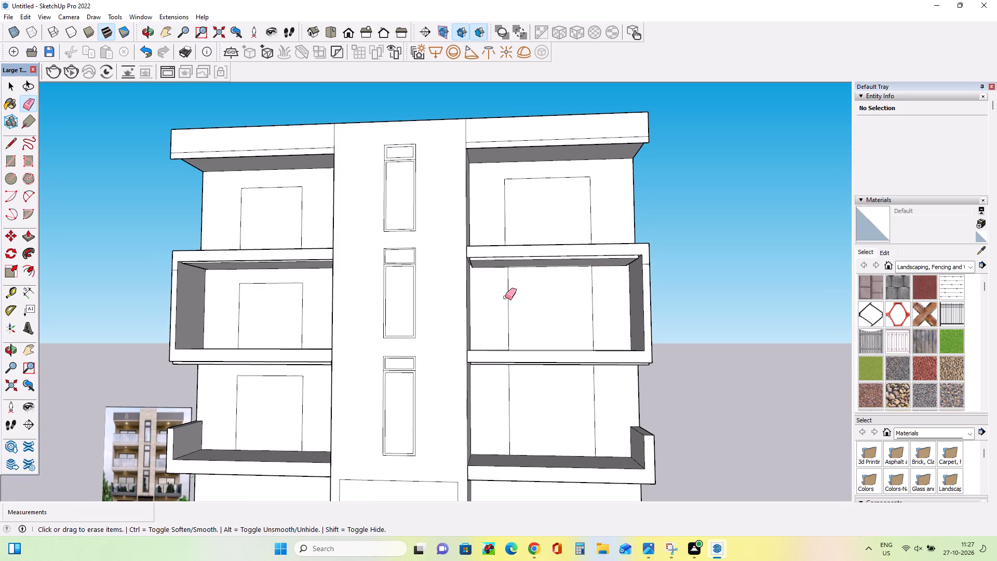
{"action": "scroll", "coordinate": [505, 297], "scroll_direction": "down", "scroll_amount": 2}
{"action": "middle_click_drag", "start_coordinate": [523, 318], "coordinate": [577, 333]}
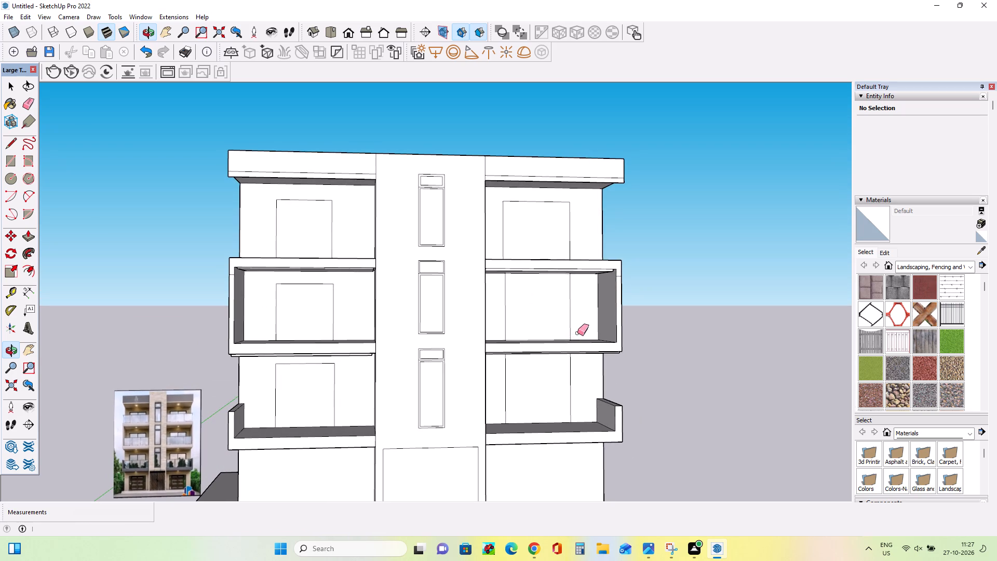
{"action": "scroll", "coordinate": [178, 468], "scroll_direction": "up", "scroll_amount": 15}
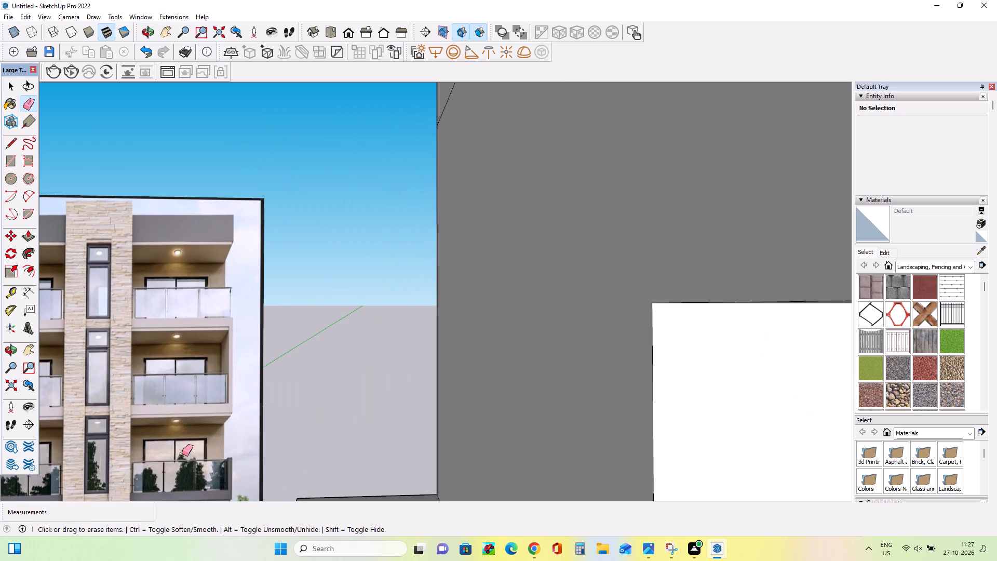
{"action": "scroll", "coordinate": [149, 395], "scroll_direction": "down", "scroll_amount": 15}
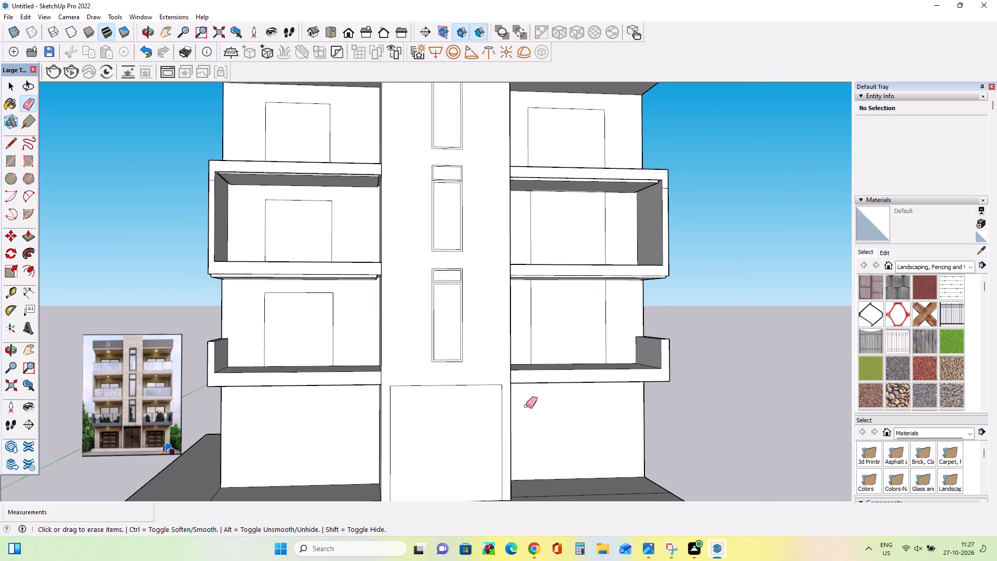
{"action": "middle_click_drag", "start_coordinate": [526, 406], "coordinate": [461, 419]}
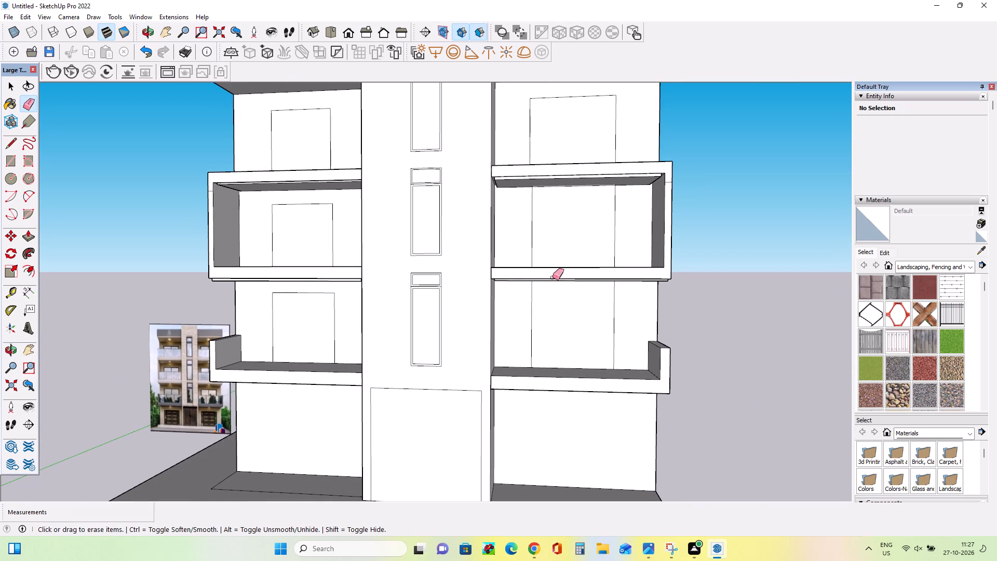
{"action": "middle_click_drag", "start_coordinate": [625, 315], "coordinate": [632, 318]}
Draw horizontal door-head lines about 4' 11" long between the vertical lines on the middle and lowest balcony walls.
{"action": "left_click", "coordinate": [10, 144]}
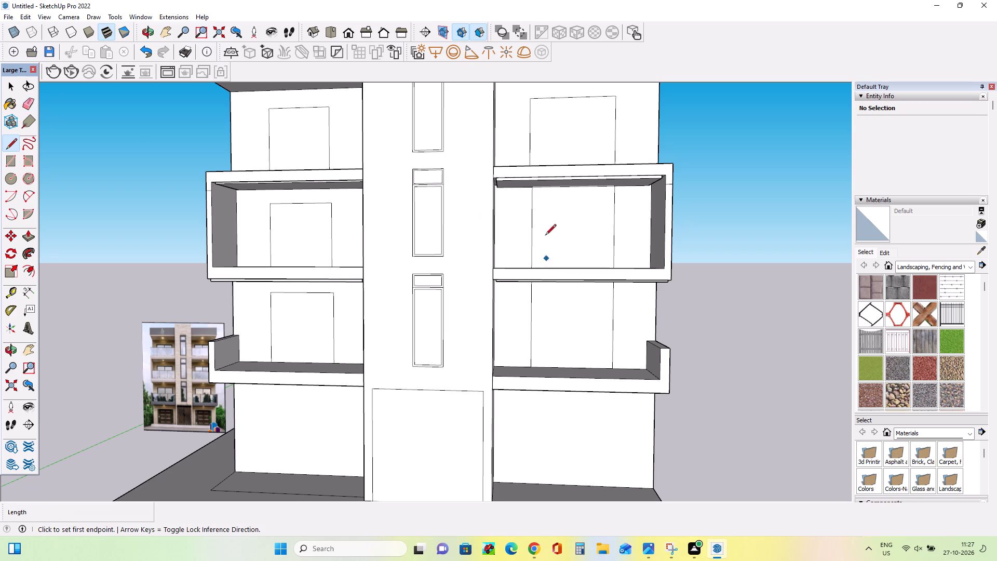
{"action": "left_click", "coordinate": [531, 206]}
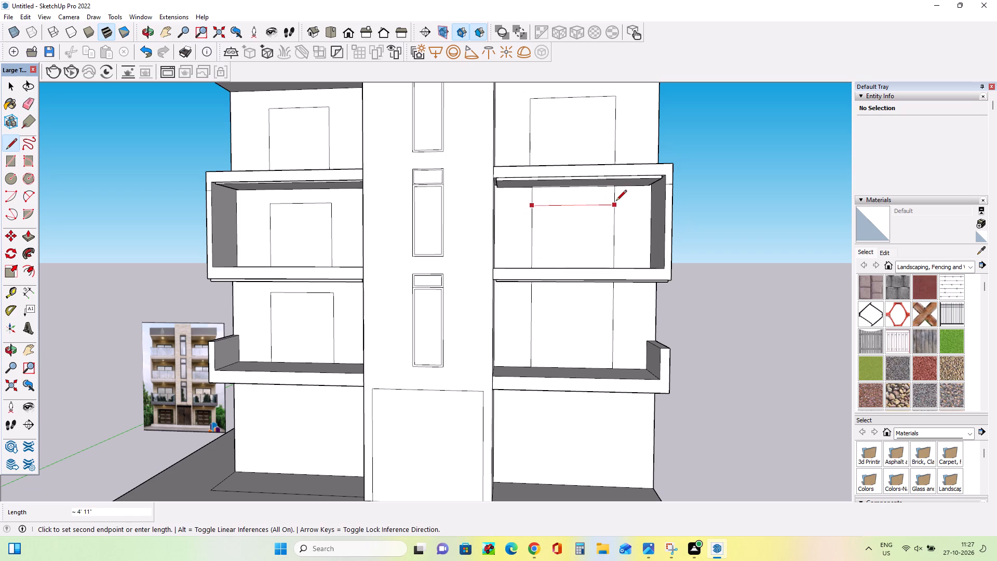
{"action": "left_click", "coordinate": [616, 202]}
{"action": "left_click", "coordinate": [531, 297]}
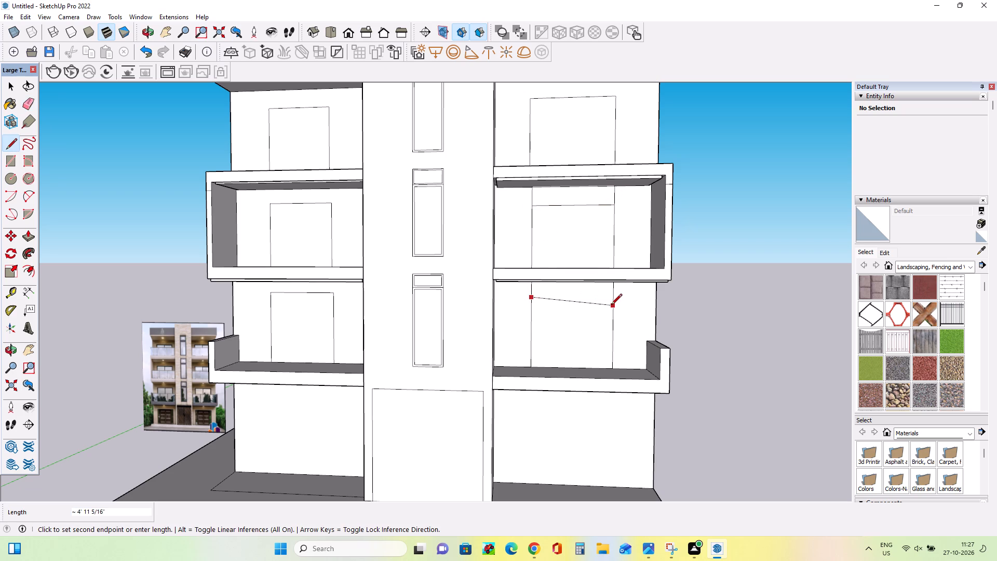
{"action": "left_click", "coordinate": [614, 299]}
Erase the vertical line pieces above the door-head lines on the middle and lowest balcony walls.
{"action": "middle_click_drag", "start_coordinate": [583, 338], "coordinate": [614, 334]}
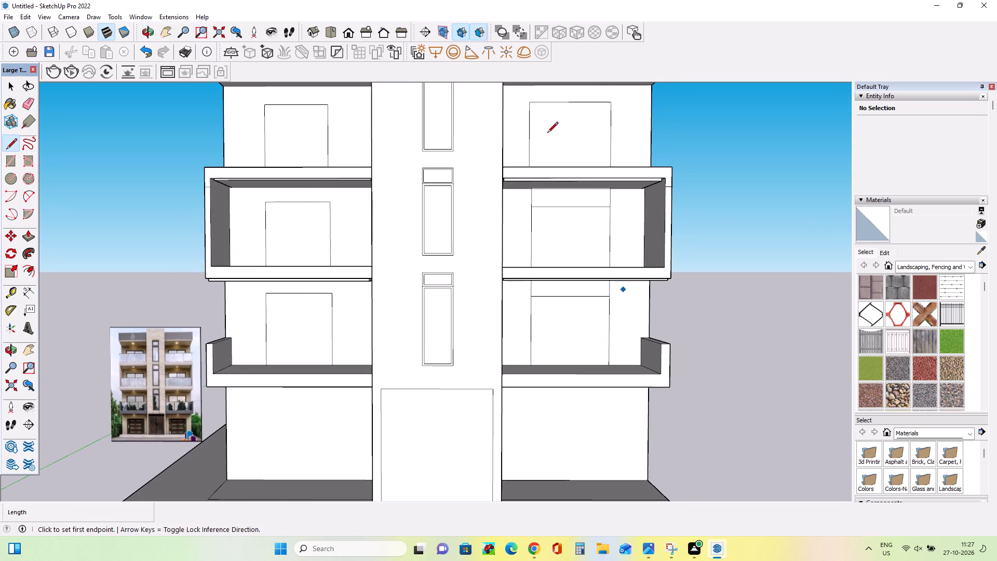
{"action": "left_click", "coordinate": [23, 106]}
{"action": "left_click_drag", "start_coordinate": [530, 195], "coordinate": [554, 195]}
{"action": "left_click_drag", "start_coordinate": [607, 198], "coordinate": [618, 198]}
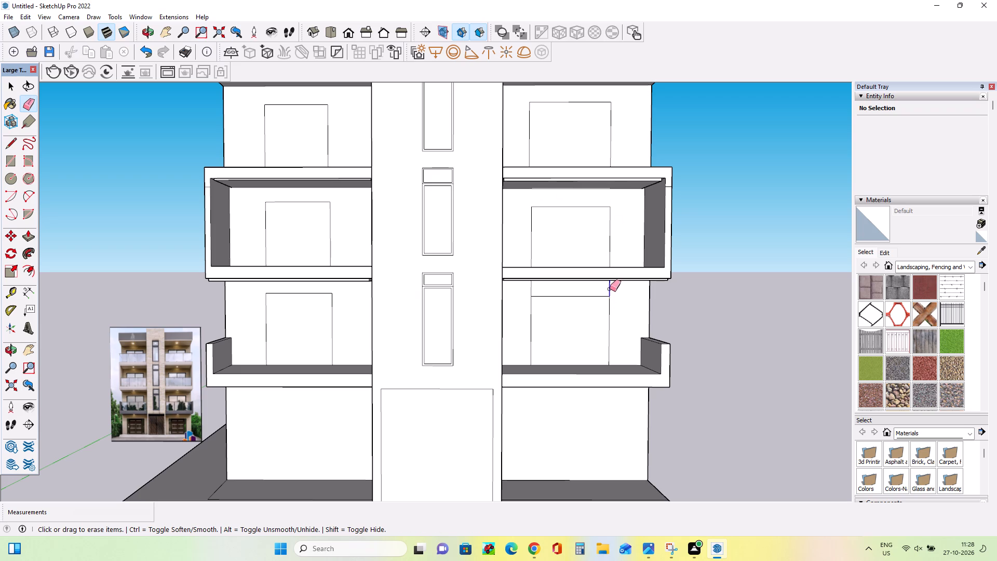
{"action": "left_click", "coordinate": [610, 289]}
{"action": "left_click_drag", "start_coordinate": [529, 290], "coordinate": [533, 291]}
Examine the door heights and alignment on both sides of the facade.
{"action": "scroll", "coordinate": [367, 309], "scroll_direction": "down", "scroll_amount": 7}
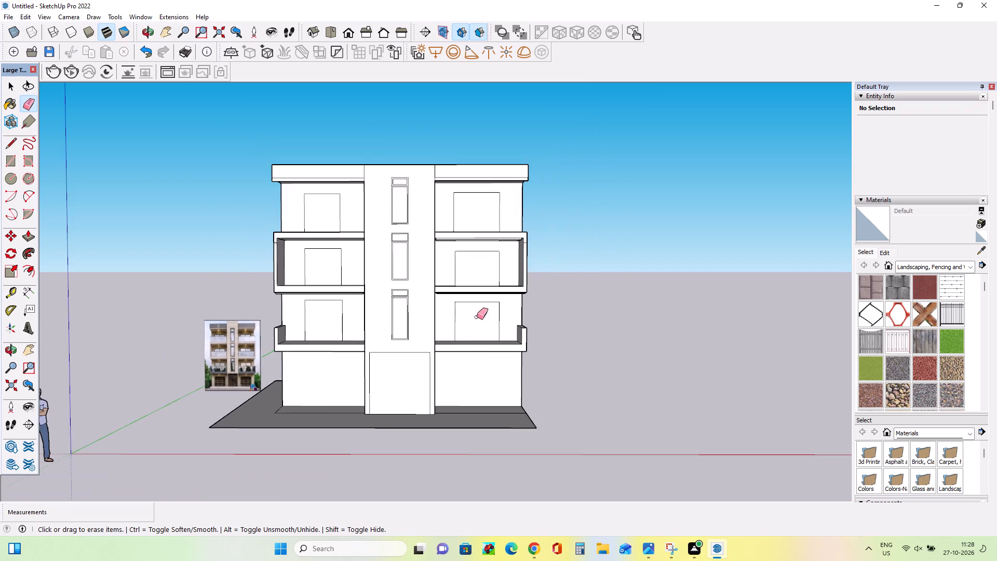
{"action": "middle_click_drag", "start_coordinate": [541, 319], "coordinate": [550, 308]}
{"action": "scroll", "coordinate": [478, 263], "scroll_direction": "up", "scroll_amount": 4}
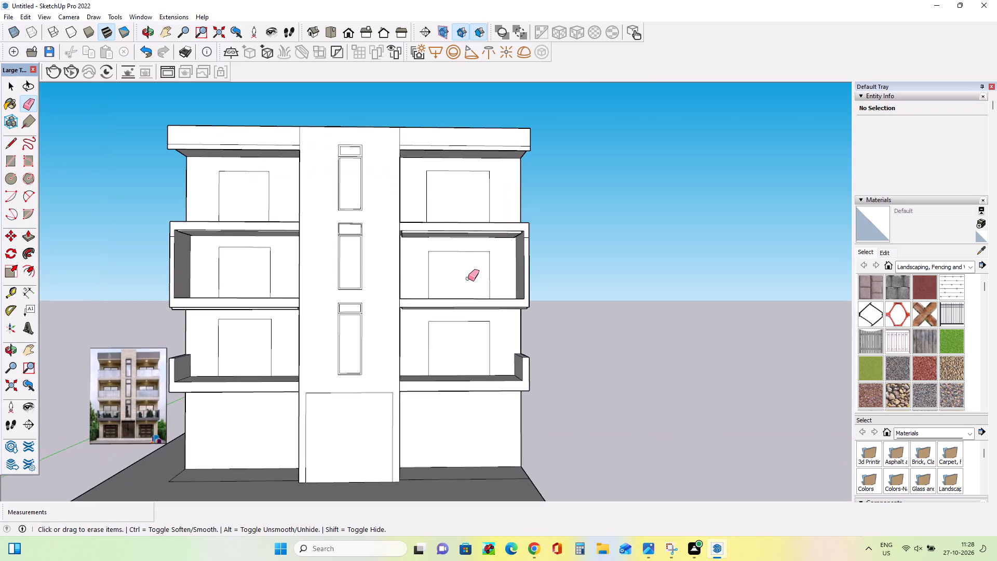
{"action": "scroll", "coordinate": [468, 278], "scroll_direction": "up", "scroll_amount": 1}
{"action": "middle_click_drag", "start_coordinate": [465, 290], "coordinate": [468, 313]}
{"action": "middle_click_drag", "start_coordinate": [416, 271], "coordinate": [375, 244]}
{"action": "middle_click_drag", "start_coordinate": [699, 124], "coordinate": [699, 124]}
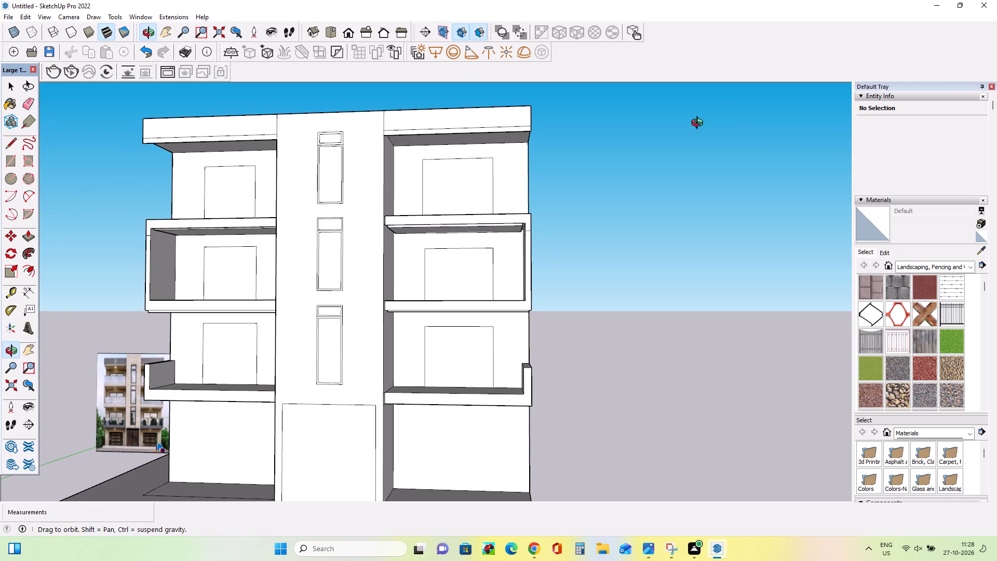
{"action": "middle_click_drag", "start_coordinate": [699, 124], "coordinate": [712, 149]}
{"action": "scroll", "coordinate": [497, 291], "scroll_direction": "up", "scroll_amount": 2}
{"action": "middle_click_drag", "start_coordinate": [497, 291], "coordinate": [533, 283]}
{"action": "scroll", "coordinate": [426, 226], "scroll_direction": "up", "scroll_amount": 3}
{"action": "middle_click_drag", "start_coordinate": [446, 250], "coordinate": [455, 262]}
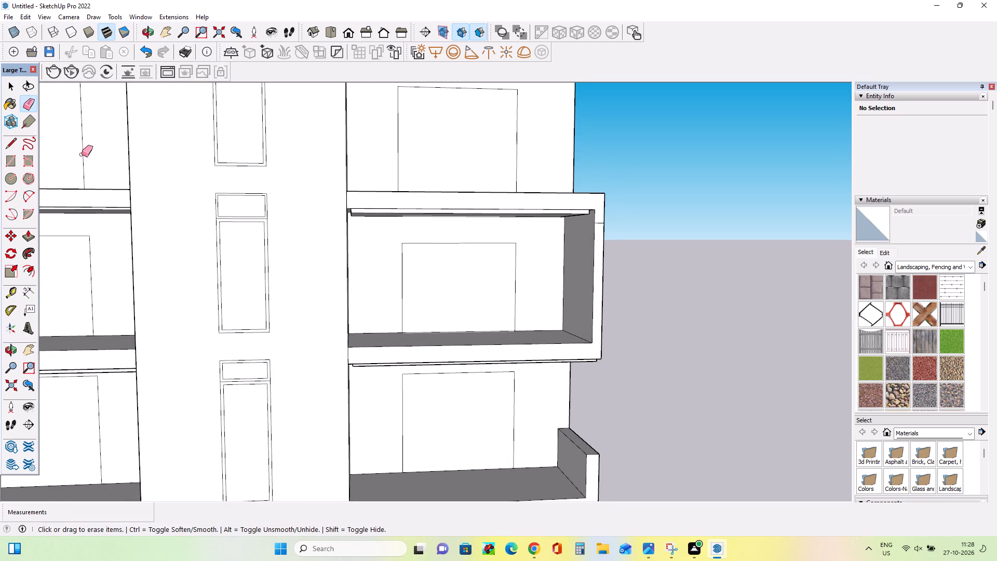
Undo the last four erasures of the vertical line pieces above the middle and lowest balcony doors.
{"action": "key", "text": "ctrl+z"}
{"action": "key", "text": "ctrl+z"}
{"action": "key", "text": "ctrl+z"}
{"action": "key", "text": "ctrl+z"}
Draw a second, higher door-head line about 4' 11" long between the vertical lines on the middle balcony wall.
{"action": "left_click_drag", "start_coordinate": [7, 143], "coordinate": [12, 140]}
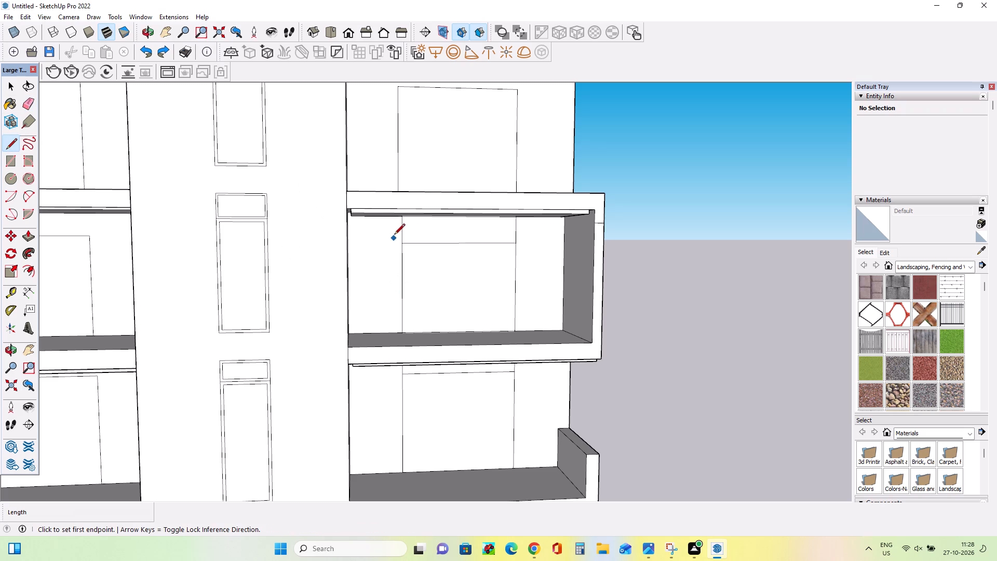
{"action": "left_click", "coordinate": [400, 233]}
{"action": "left_click", "coordinate": [518, 235]}
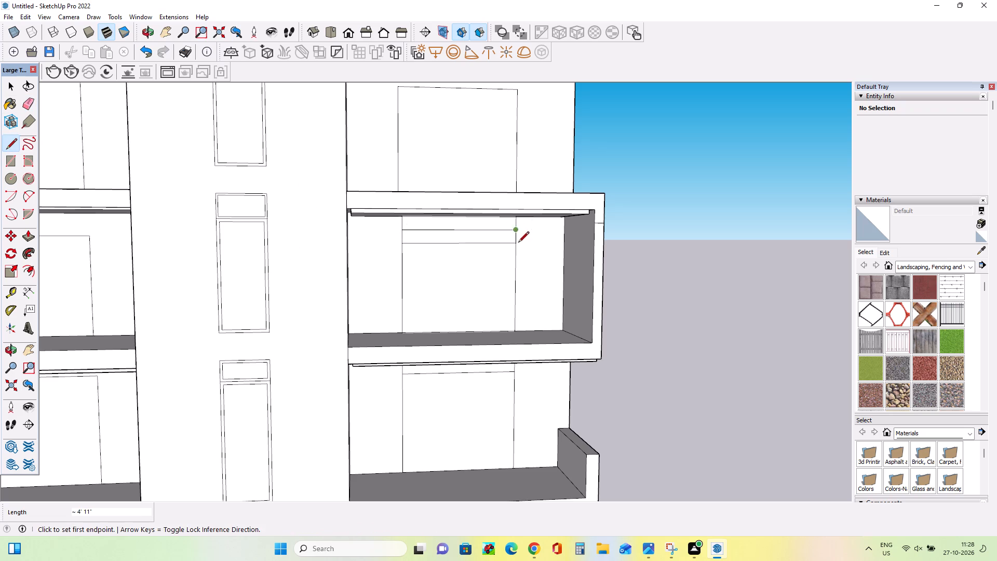
Draw a higher door-head line about 4' 11" long on the right wing's lowest balcony wall, then erase the old head line and vertical pieces above.
{"action": "middle_click_drag", "start_coordinate": [515, 323], "coordinate": [484, 242]}
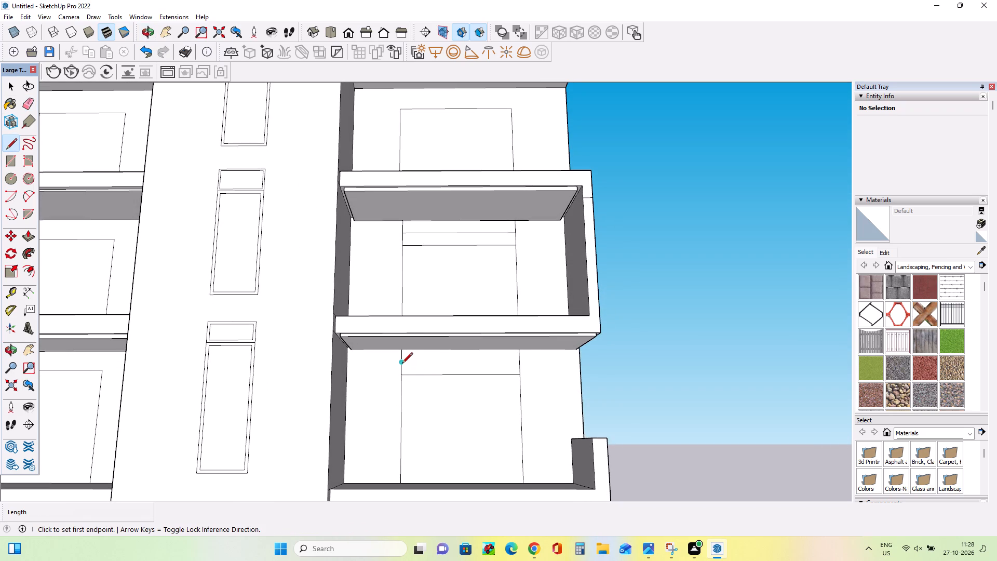
{"action": "left_click", "coordinate": [402, 364]}
{"action": "left_click", "coordinate": [521, 365]}
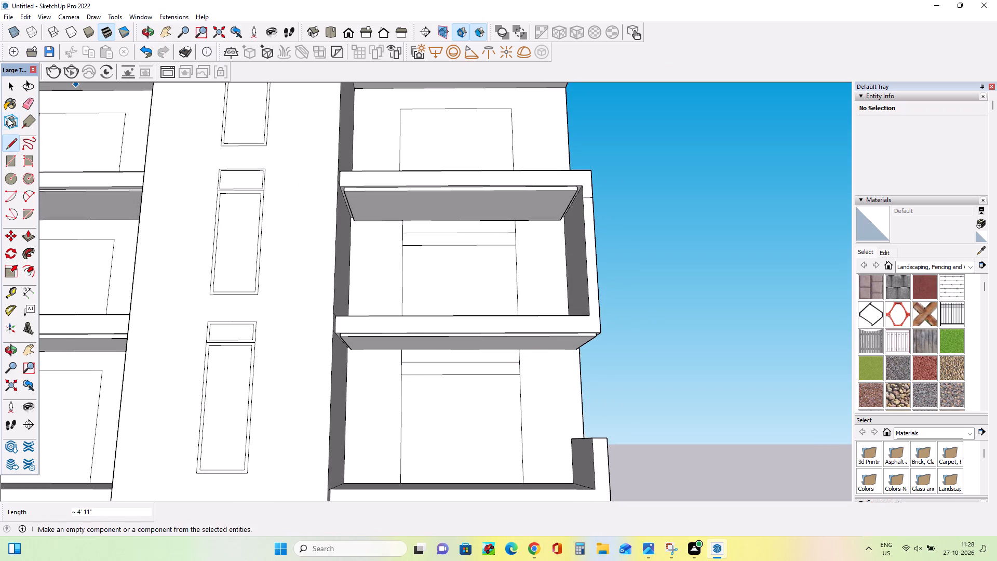
{"action": "left_click", "coordinate": [27, 103]}
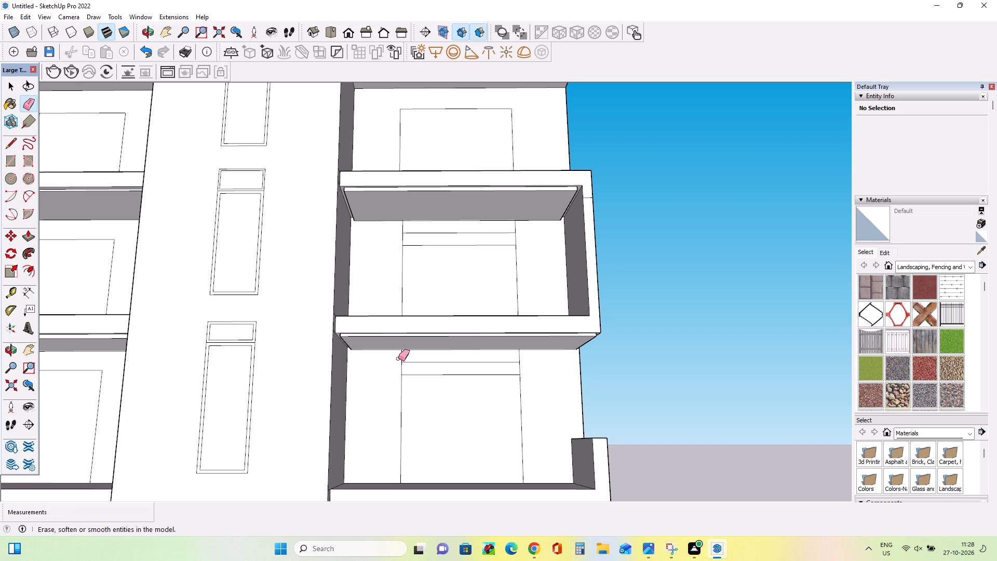
{"action": "left_click_drag", "start_coordinate": [398, 358], "coordinate": [406, 356]}
{"action": "left_click", "coordinate": [518, 356]}
{"action": "left_click", "coordinate": [513, 373]}
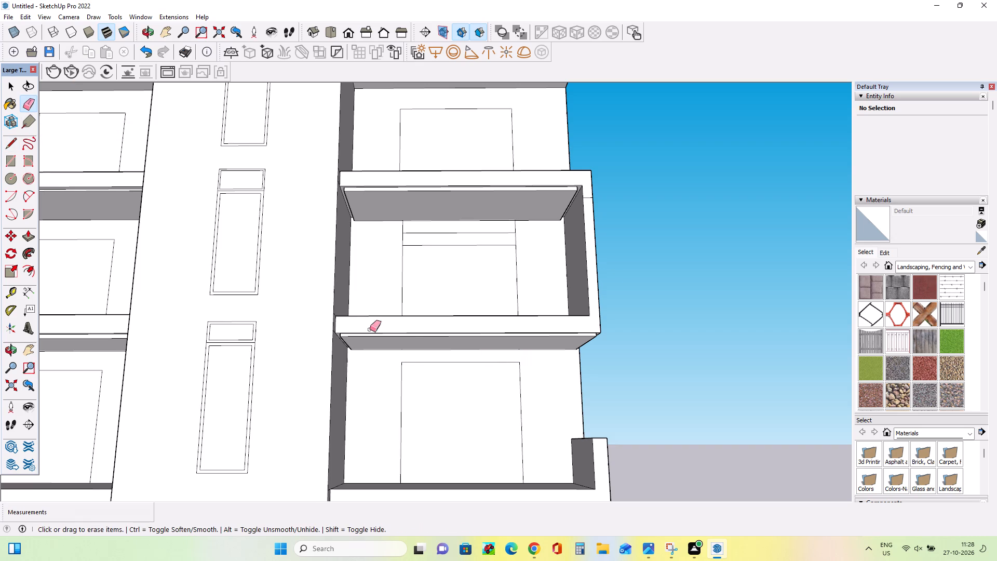
Erase the old lower door-head line and the vertical pieces above the new head line on the right wing's middle balcony wall.
{"action": "scroll", "coordinate": [345, 327], "scroll_direction": "down", "scroll_amount": 8}
{"action": "middle_click_drag", "start_coordinate": [368, 353], "coordinate": [406, 414]}
{"action": "scroll", "coordinate": [410, 269], "scroll_direction": "up", "scroll_amount": 2}
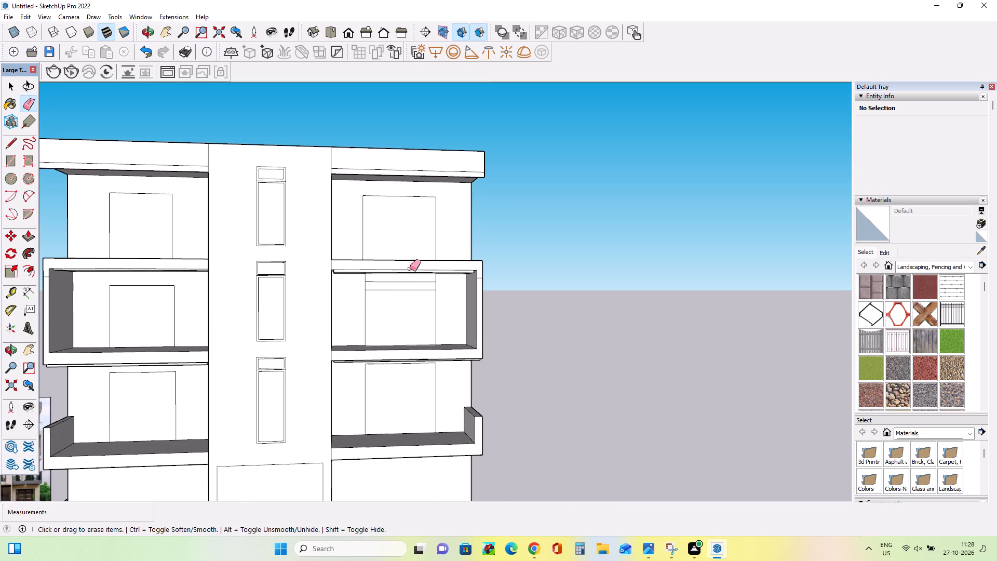
{"action": "scroll", "coordinate": [410, 269], "scroll_direction": "up", "scroll_amount": 4}
{"action": "middle_click_drag", "start_coordinate": [378, 303], "coordinate": [373, 286]}
{"action": "left_click", "coordinate": [368, 297]}
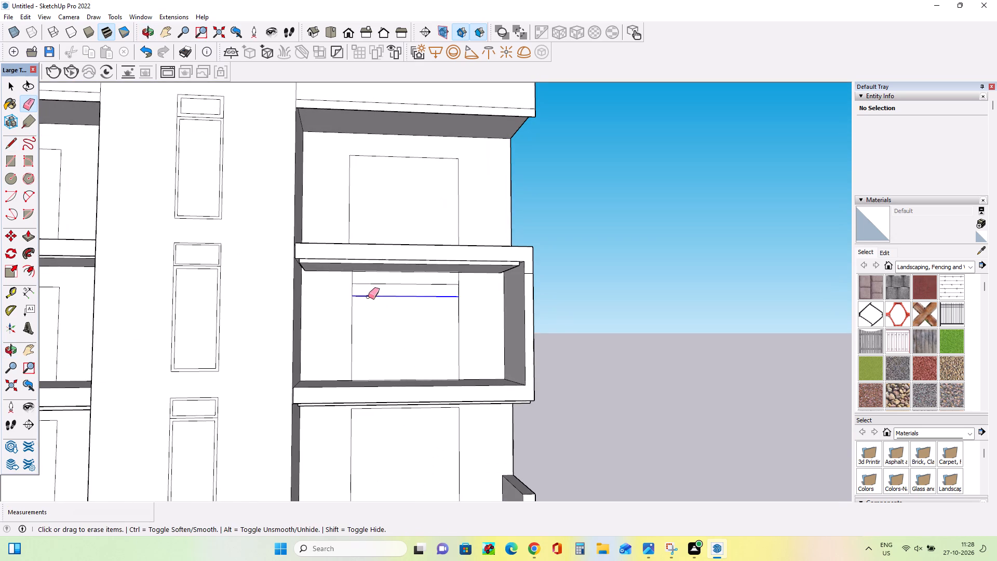
{"action": "left_click", "coordinate": [351, 278]}
{"action": "left_click_drag", "start_coordinate": [457, 279], "coordinate": [472, 279]}
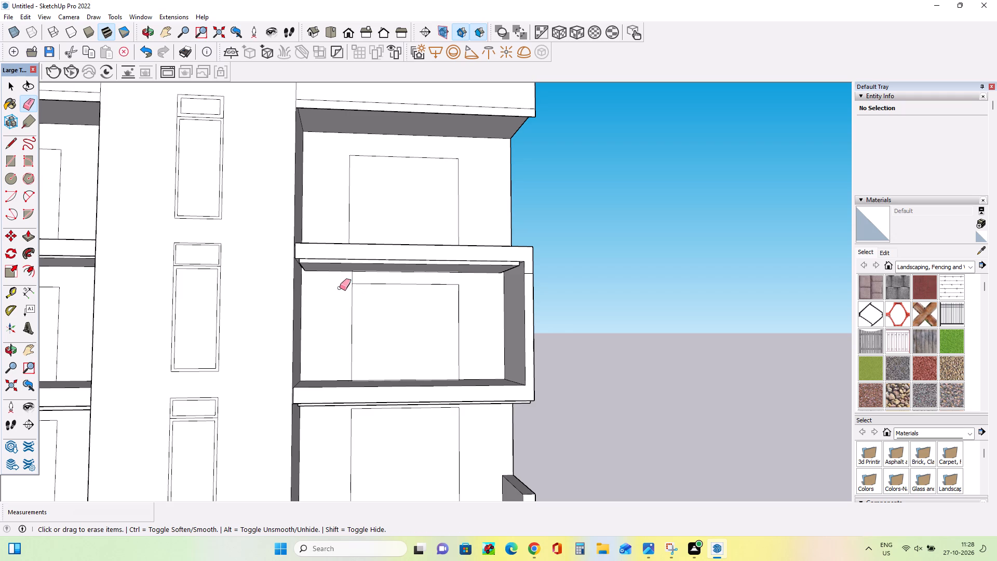
{"action": "left_click_drag", "start_coordinate": [350, 279], "coordinate": [357, 282]}
Examine the heights and alignment of the balcony doors on both sides of the central tower.
{"action": "scroll", "coordinate": [315, 278], "scroll_direction": "down", "scroll_amount": 7}
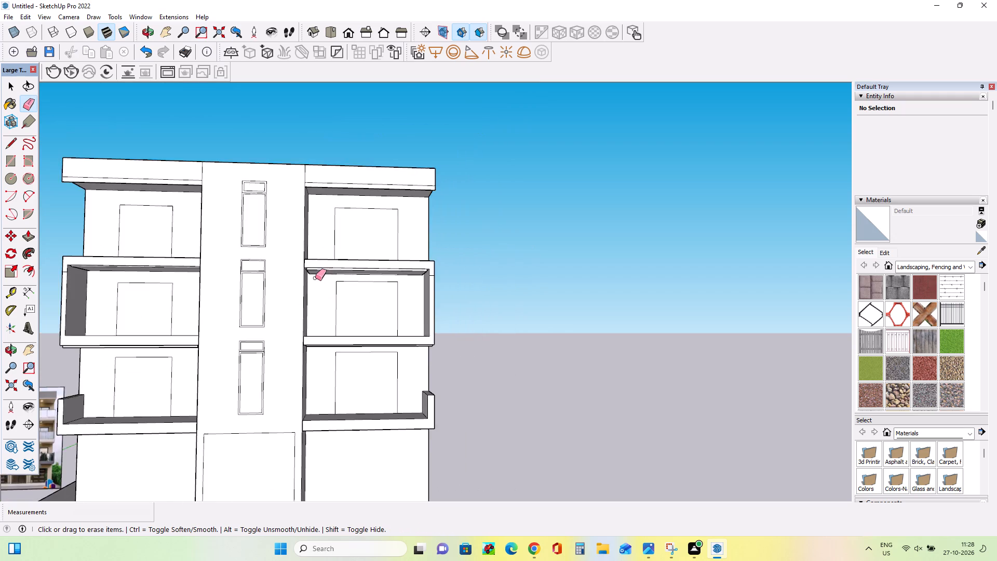
{"action": "scroll", "coordinate": [315, 278], "scroll_direction": "down", "scroll_amount": 3}
{"action": "middle_click_drag", "start_coordinate": [386, 315], "coordinate": [353, 360]}
{"action": "scroll", "coordinate": [304, 380], "scroll_direction": "up", "scroll_amount": 2}
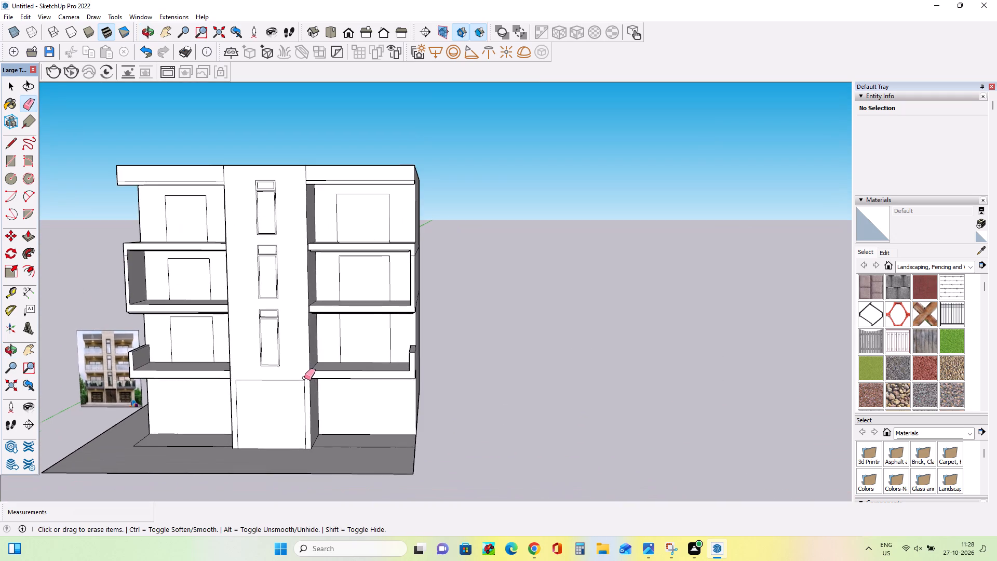
{"action": "middle_click_drag", "start_coordinate": [308, 375], "coordinate": [338, 362]}
{"action": "scroll", "coordinate": [122, 400], "scroll_direction": "up", "scroll_amount": 7}
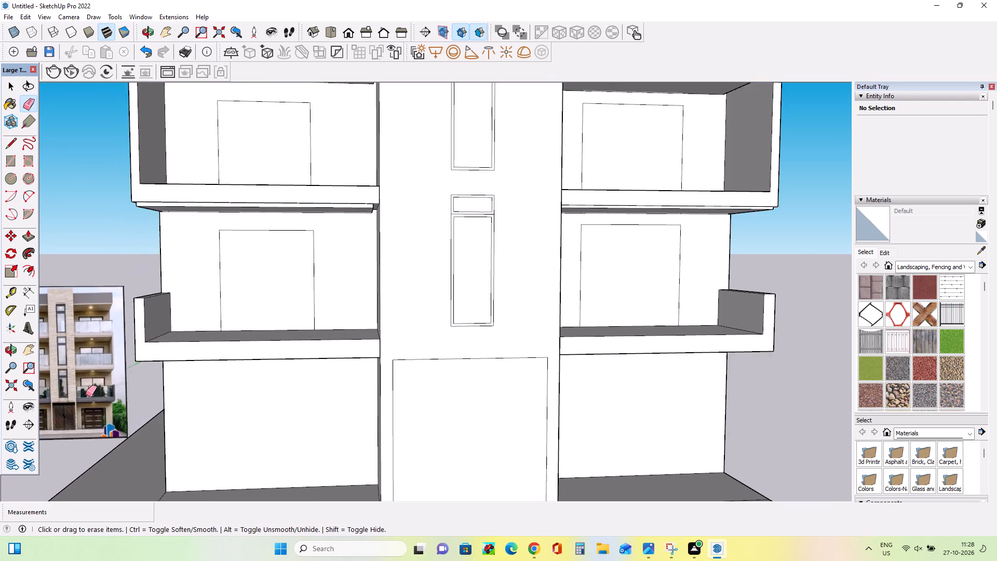
{"action": "scroll", "coordinate": [86, 394], "scroll_direction": "up", "scroll_amount": 8}
{"action": "scroll", "coordinate": [90, 388], "scroll_direction": "down", "scroll_amount": 10}
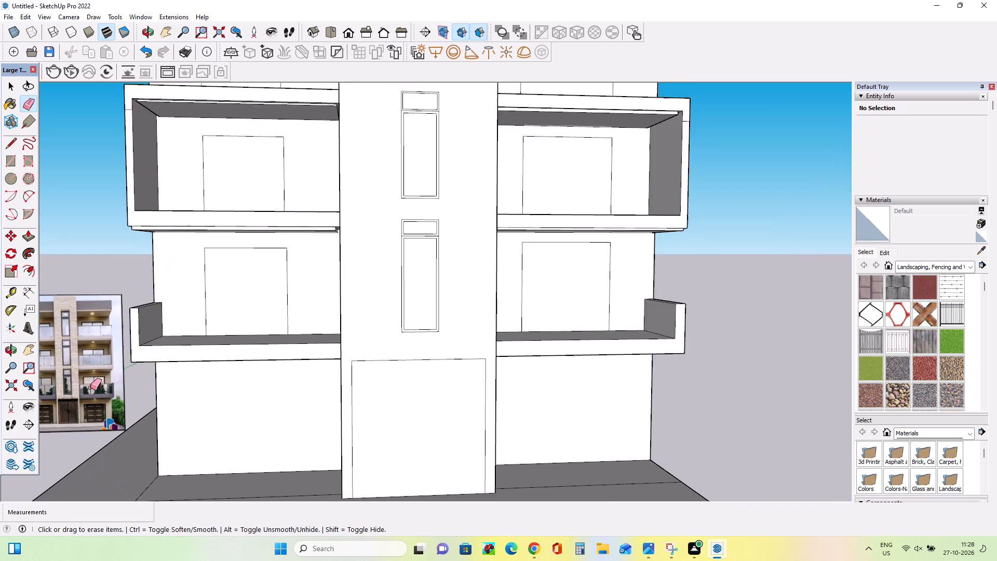
{"action": "scroll", "coordinate": [90, 388], "scroll_direction": "down", "scroll_amount": 5}
{"action": "middle_click_drag", "start_coordinate": [417, 366], "coordinate": [390, 328]}
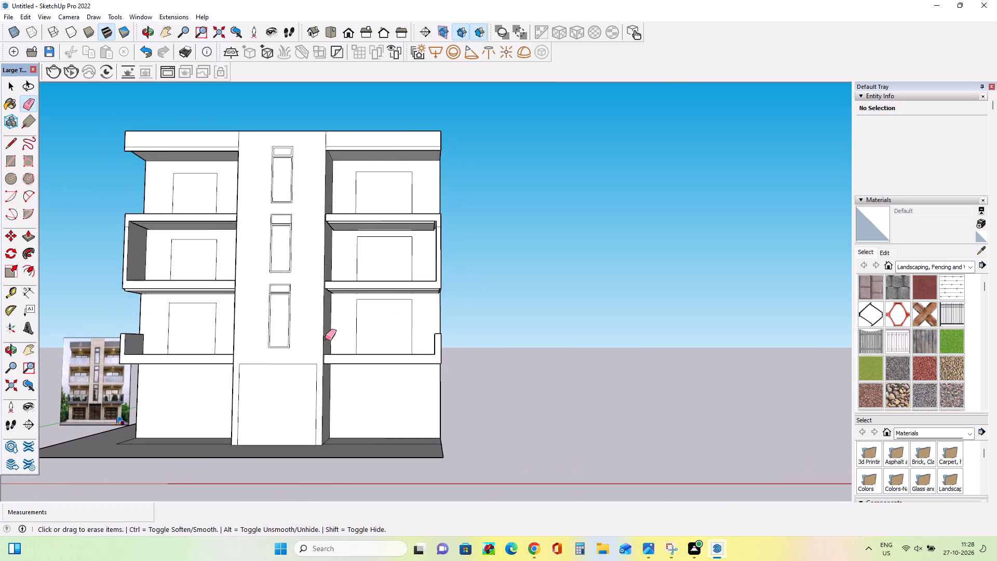
{"action": "scroll", "coordinate": [325, 338], "scroll_direction": "up", "scroll_amount": 1}
{"action": "middle_click_drag", "start_coordinate": [325, 338], "coordinate": [334, 352]}
{"action": "middle_click_drag", "start_coordinate": [479, 318], "coordinate": [481, 326]}
{"action": "middle_click_drag", "start_coordinate": [304, 308], "coordinate": [311, 296]}
Lower the right wing's lowest balcony door slightly with a new head line about 4' 11" long, erasing the outline above it.
{"action": "scroll", "coordinate": [432, 288], "scroll_direction": "up", "scroll_amount": 2}
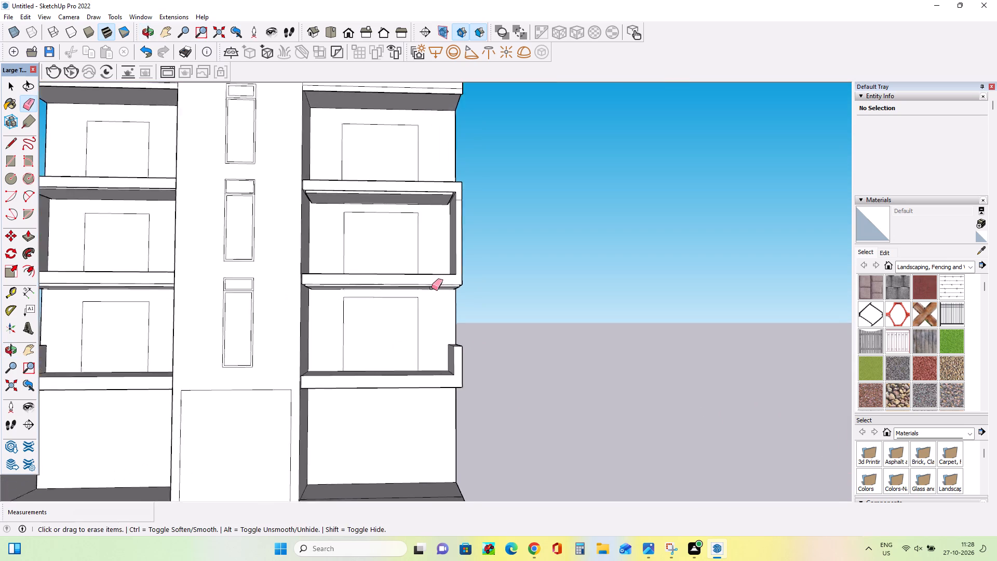
{"action": "scroll", "coordinate": [432, 288], "scroll_direction": "up", "scroll_amount": 1}
{"action": "middle_click", "coordinate": [428, 297]}
{"action": "left_click", "coordinate": [13, 148]}
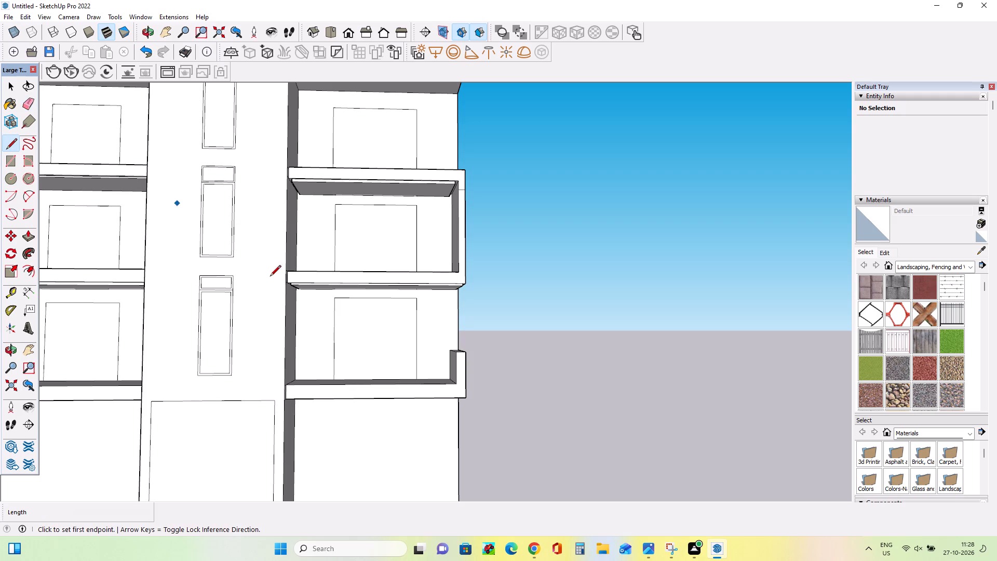
{"action": "left_click", "coordinate": [335, 306]}
{"action": "left_click", "coordinate": [418, 307]}
{"action": "left_click", "coordinate": [32, 103]}
{"action": "scroll", "coordinate": [394, 302], "scroll_direction": "up", "scroll_amount": 3}
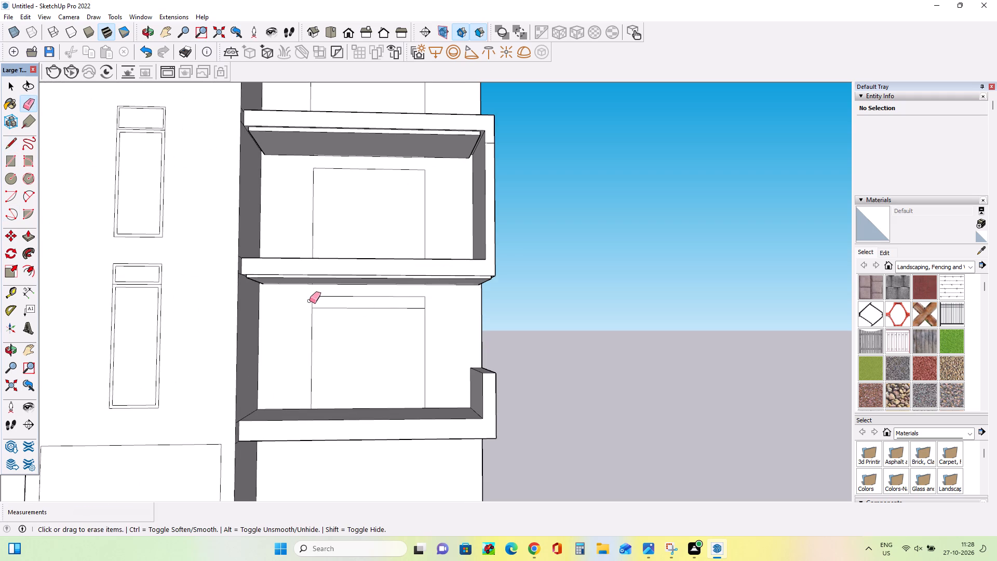
{"action": "left_click_drag", "start_coordinate": [309, 301], "coordinate": [319, 296]}
{"action": "left_click", "coordinate": [423, 303]}
Lower the right wing's middle balcony door slightly with a new head line about 4' 11" long, erasing the outline above it.
{"action": "scroll", "coordinate": [270, 338], "scroll_direction": "down", "scroll_amount": 6}
{"action": "middle_click_drag", "start_coordinate": [301, 357], "coordinate": [313, 381]}
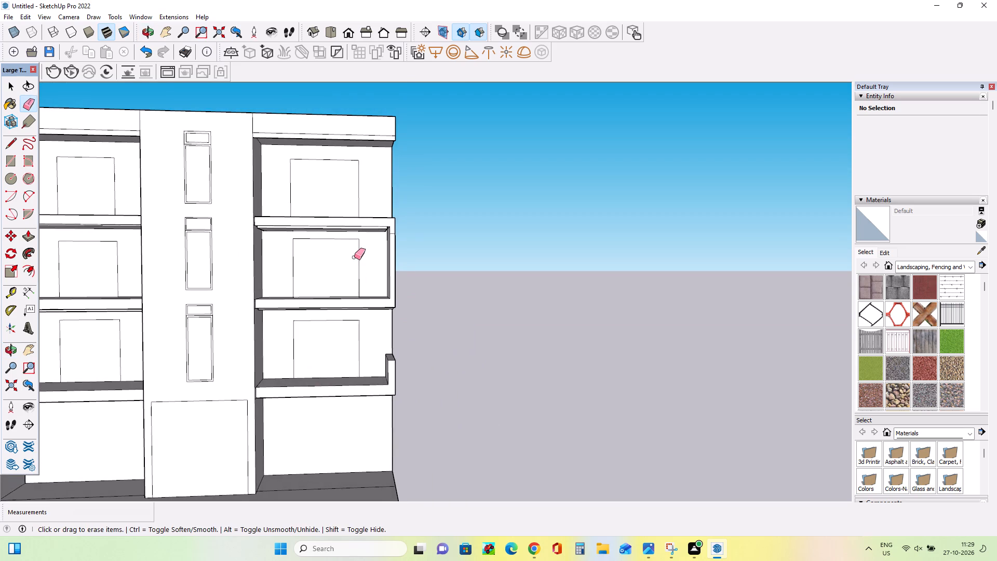
{"action": "scroll", "coordinate": [354, 257], "scroll_direction": "up", "scroll_amount": 2}
{"action": "middle_click_drag", "start_coordinate": [354, 257], "coordinate": [354, 247]}
{"action": "left_click", "coordinate": [7, 145]}
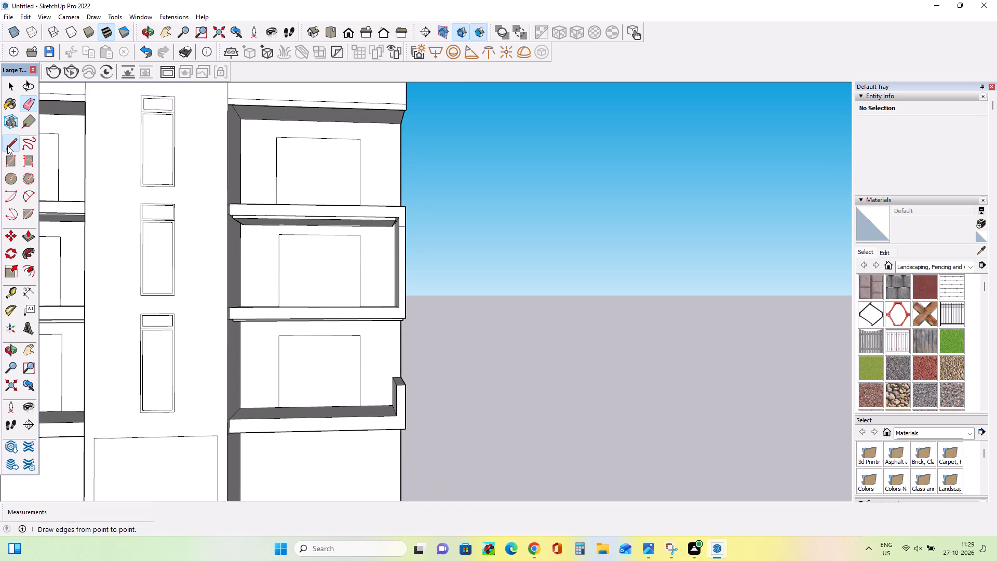
{"action": "left_click", "coordinate": [280, 242]}
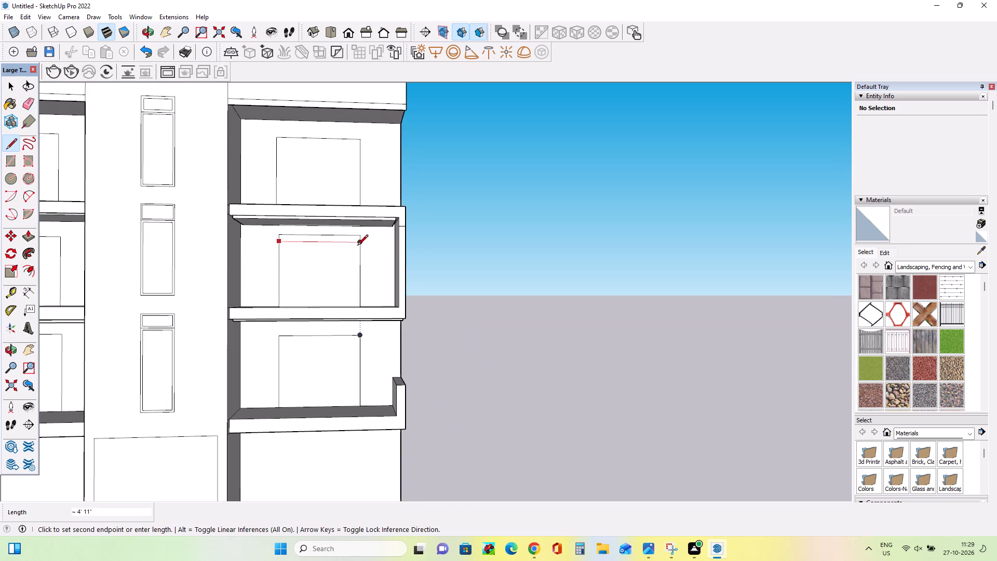
{"action": "left_click", "coordinate": [358, 246]}
{"action": "left_click", "coordinate": [33, 98]}
{"action": "scroll", "coordinate": [327, 242], "scroll_direction": "up", "scroll_amount": 4}
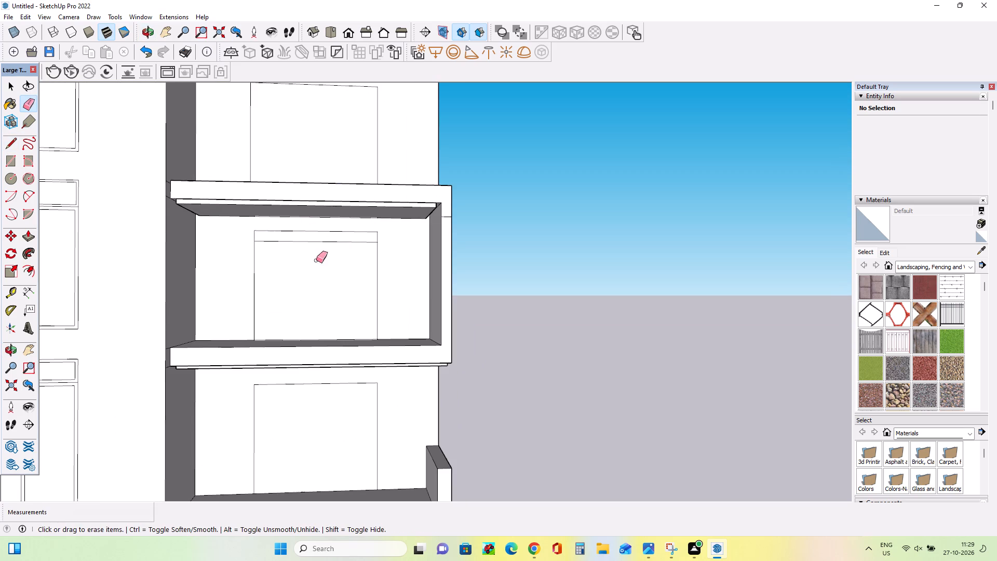
{"action": "left_click_drag", "start_coordinate": [254, 237], "coordinate": [268, 222]}
{"action": "left_click_drag", "start_coordinate": [375, 237], "coordinate": [382, 235]}
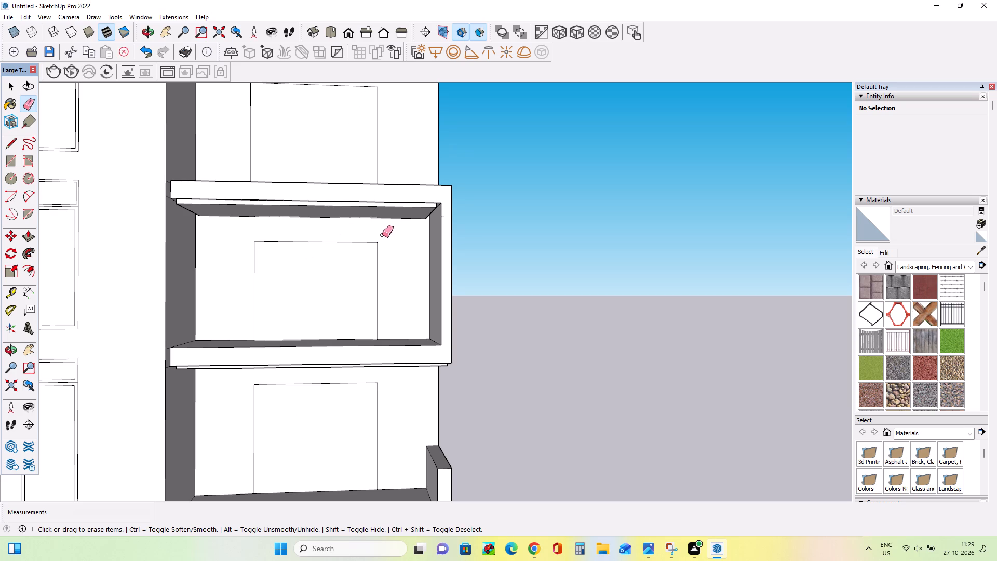
Draw one vertical line just inside the right wing doors' tower-side edges, from the lowest balcony floor to the top door's head.
{"action": "scroll", "coordinate": [261, 249], "scroll_direction": "down", "scroll_amount": 11}
{"action": "middle_click_drag", "start_coordinate": [306, 287], "coordinate": [291, 284]}
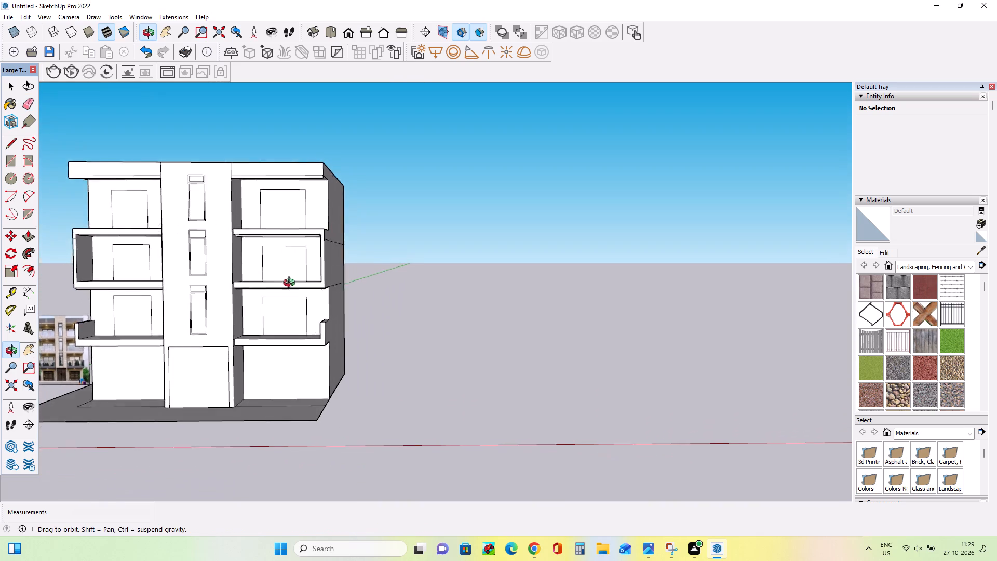
{"action": "middle_click_drag", "start_coordinate": [291, 284], "coordinate": [295, 279]}
{"action": "middle_click_drag", "start_coordinate": [298, 273], "coordinate": [323, 278]}
{"action": "middle_click", "coordinate": [295, 304]}
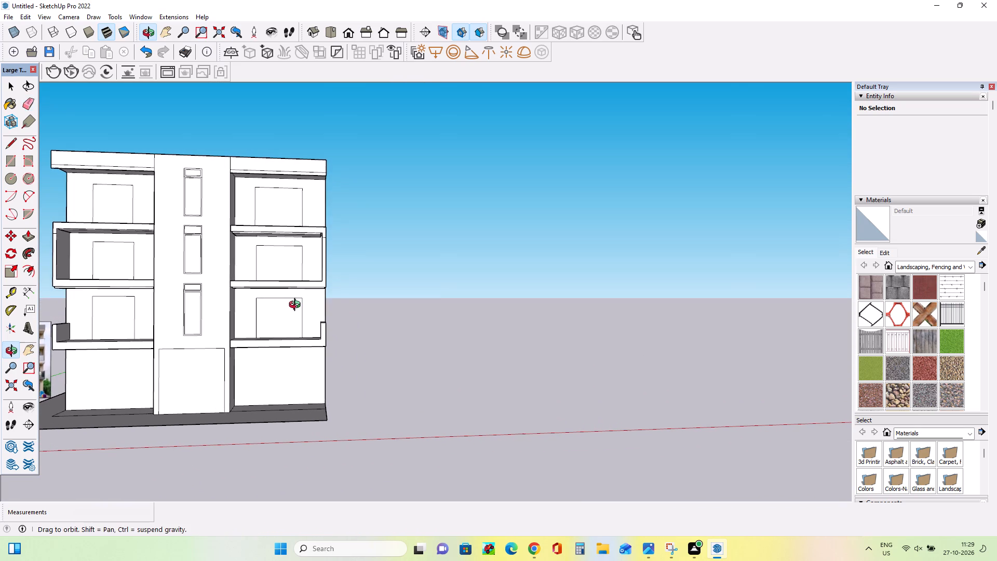
{"action": "left_click", "coordinate": [15, 142]}
{"action": "scroll", "coordinate": [281, 350], "scroll_direction": "up", "scroll_amount": 3}
{"action": "middle_click_drag", "start_coordinate": [294, 348], "coordinate": [276, 378]}
{"action": "scroll", "coordinate": [306, 339], "scroll_direction": "up", "scroll_amount": 3}
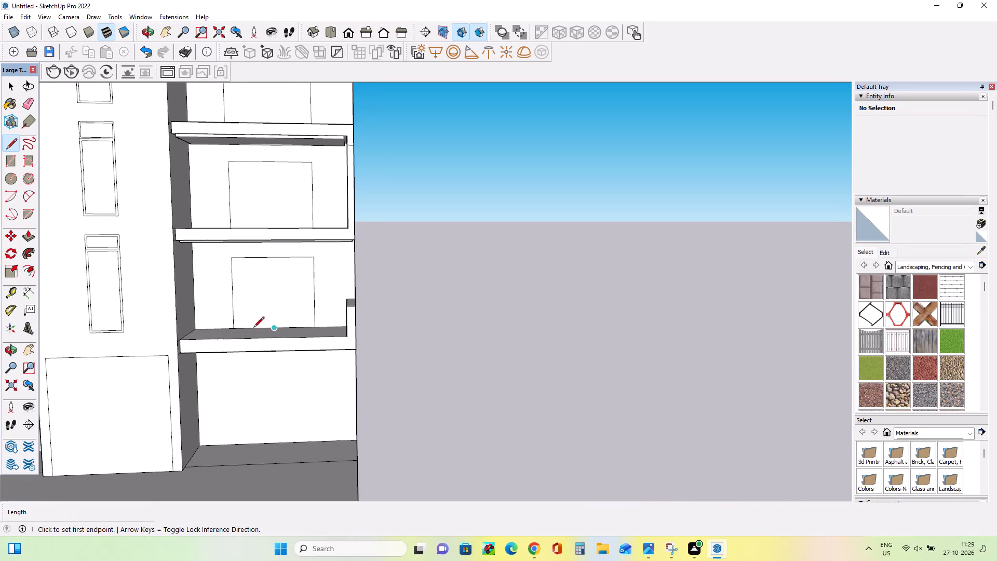
{"action": "scroll", "coordinate": [246, 328], "scroll_direction": "up", "scroll_amount": 2}
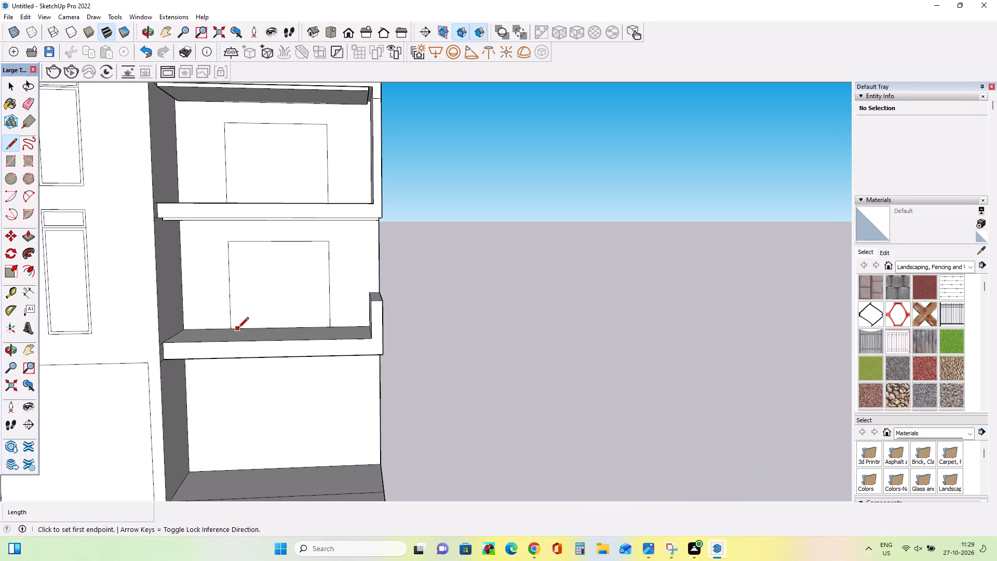
{"action": "left_click", "coordinate": [238, 329]}
{"action": "scroll", "coordinate": [240, 289], "scroll_direction": "down", "scroll_amount": 8}
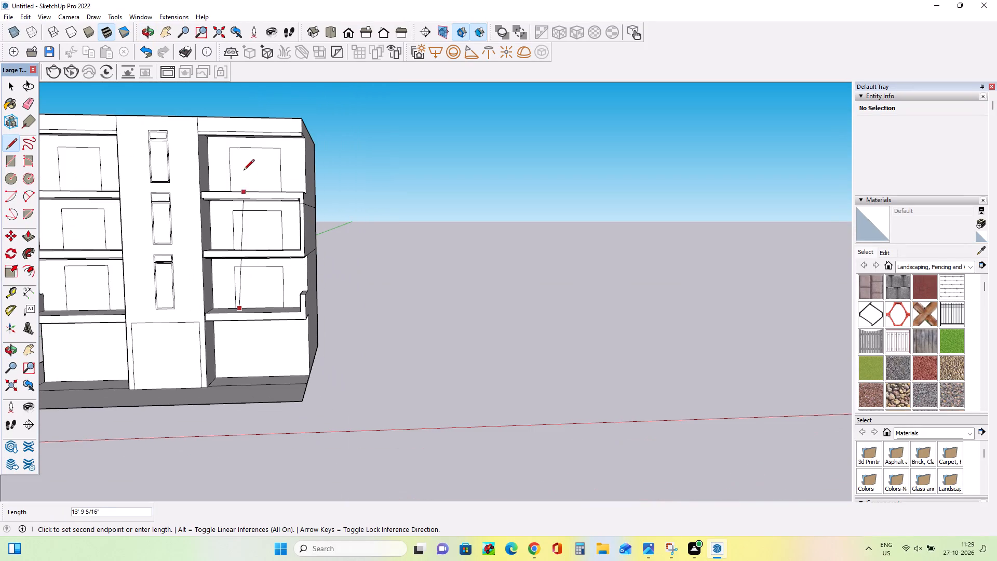
{"action": "left_click", "coordinate": [239, 147]}
Erase the old tower-side edges and leftover line pieces outside the new vertical on the right wing's top and middle doors.
{"action": "middle_click_drag", "start_coordinate": [265, 221], "coordinate": [295, 237]}
{"action": "scroll", "coordinate": [214, 204], "scroll_direction": "up", "scroll_amount": 4}
{"action": "middle_click", "coordinate": [213, 213]}
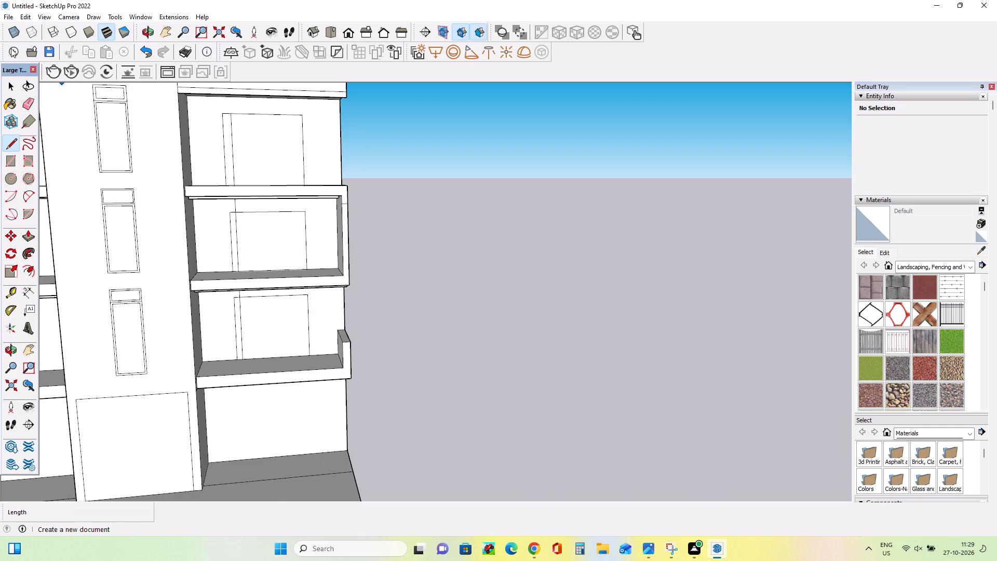
{"action": "left_click", "coordinate": [28, 109]}
{"action": "left_click", "coordinate": [222, 156]}
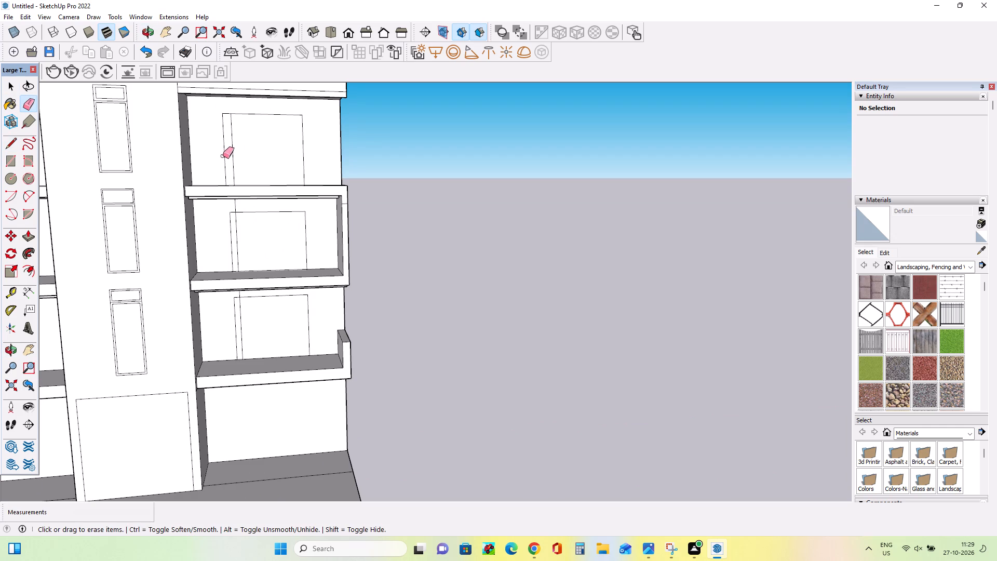
{"action": "left_click", "coordinate": [225, 145]}
{"action": "left_click", "coordinate": [227, 113]}
{"action": "left_click_drag", "start_coordinate": [231, 219], "coordinate": [233, 211]}
{"action": "left_click", "coordinate": [237, 205]}
{"action": "left_click", "coordinate": [234, 207]}
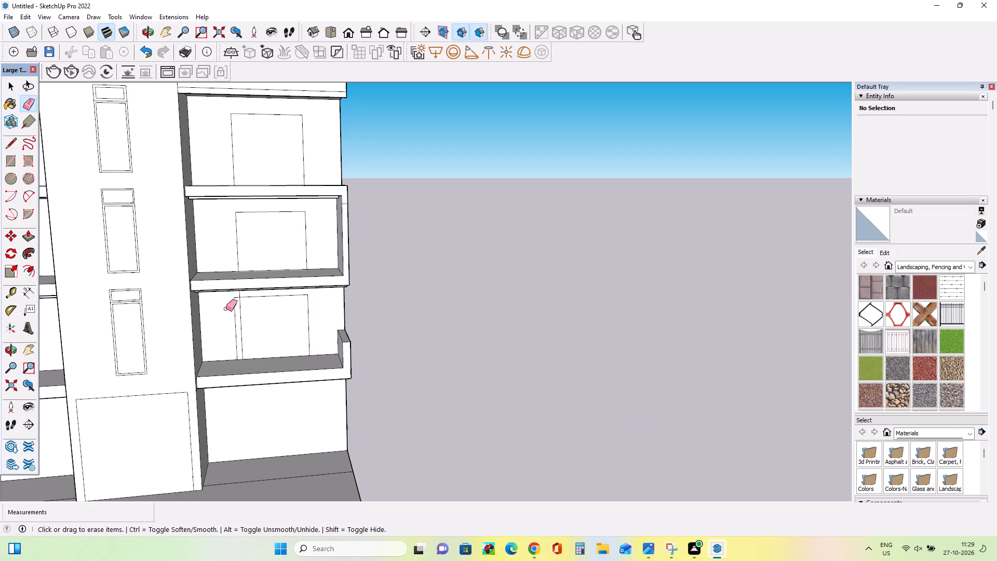
Erase the old tower-side edge, leftover head-line piece and vertical stub above the head on the right wing's lowest balcony door.
{"action": "left_click", "coordinate": [237, 306]}
{"action": "left_click", "coordinate": [234, 305]}
{"action": "scroll", "coordinate": [241, 303], "scroll_direction": "up", "scroll_amount": 6}
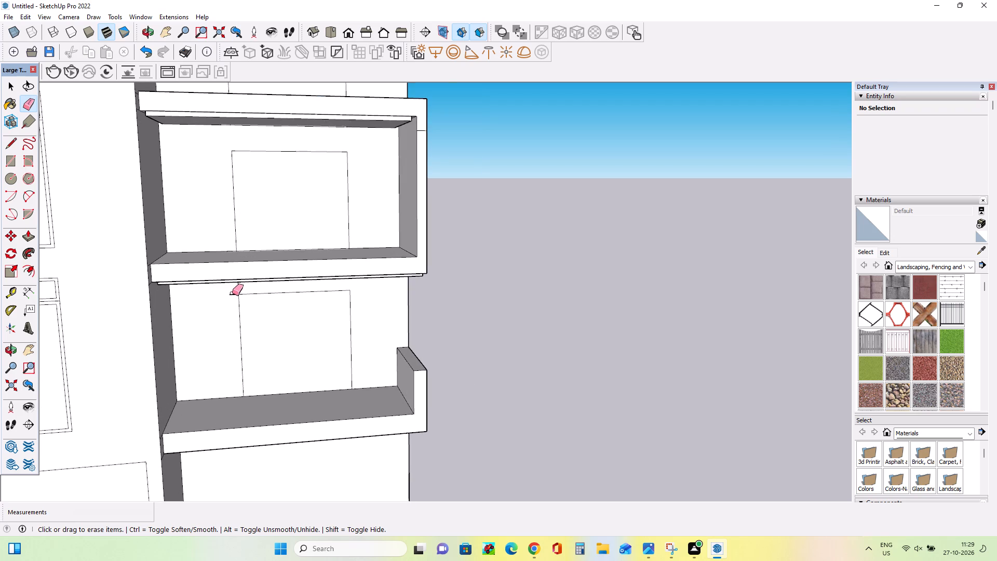
{"action": "scroll", "coordinate": [231, 293], "scroll_direction": "up", "scroll_amount": 1}
{"action": "left_click", "coordinate": [230, 294]}
{"action": "left_click", "coordinate": [241, 287]}
{"action": "left_click_drag", "start_coordinate": [236, 285], "coordinate": [240, 286]}
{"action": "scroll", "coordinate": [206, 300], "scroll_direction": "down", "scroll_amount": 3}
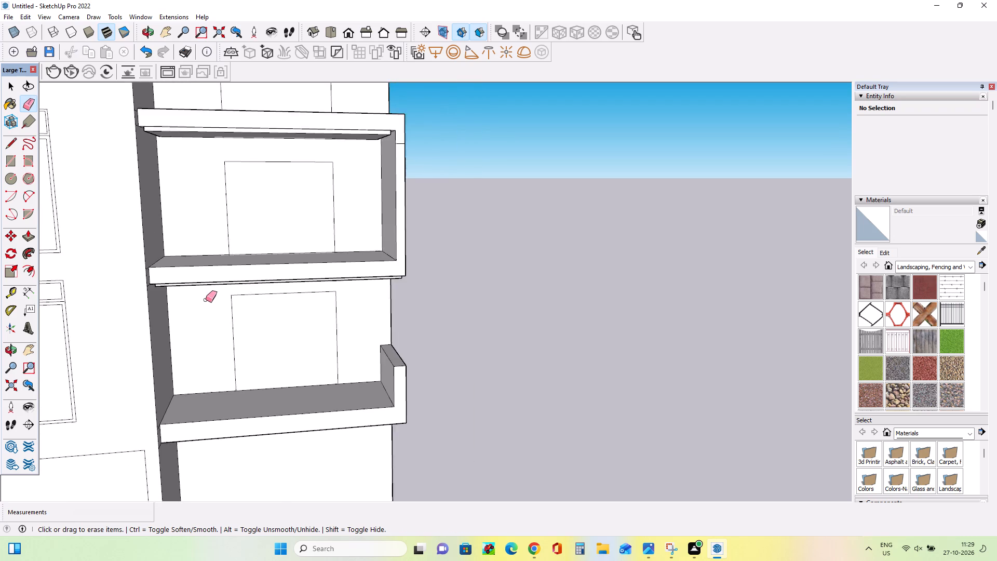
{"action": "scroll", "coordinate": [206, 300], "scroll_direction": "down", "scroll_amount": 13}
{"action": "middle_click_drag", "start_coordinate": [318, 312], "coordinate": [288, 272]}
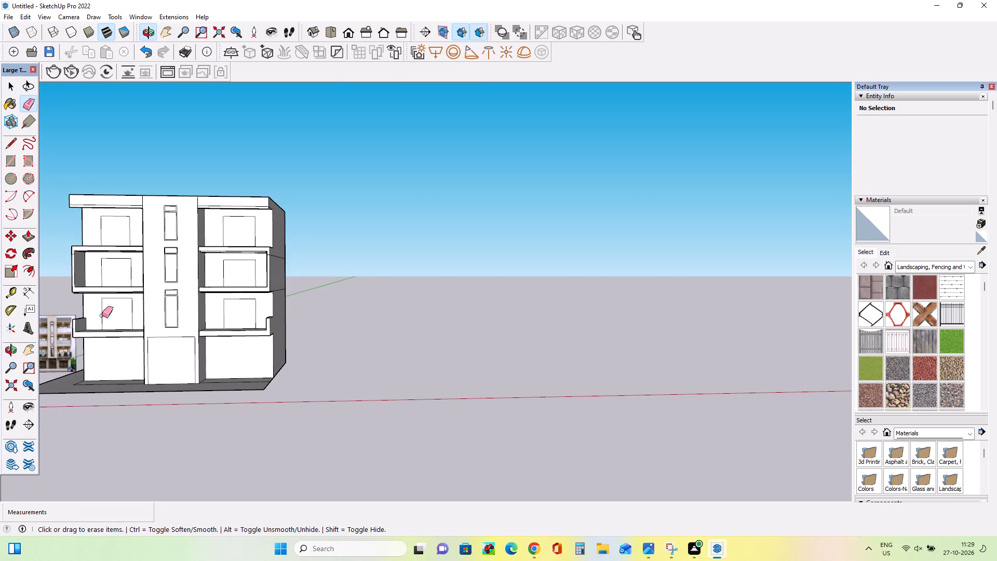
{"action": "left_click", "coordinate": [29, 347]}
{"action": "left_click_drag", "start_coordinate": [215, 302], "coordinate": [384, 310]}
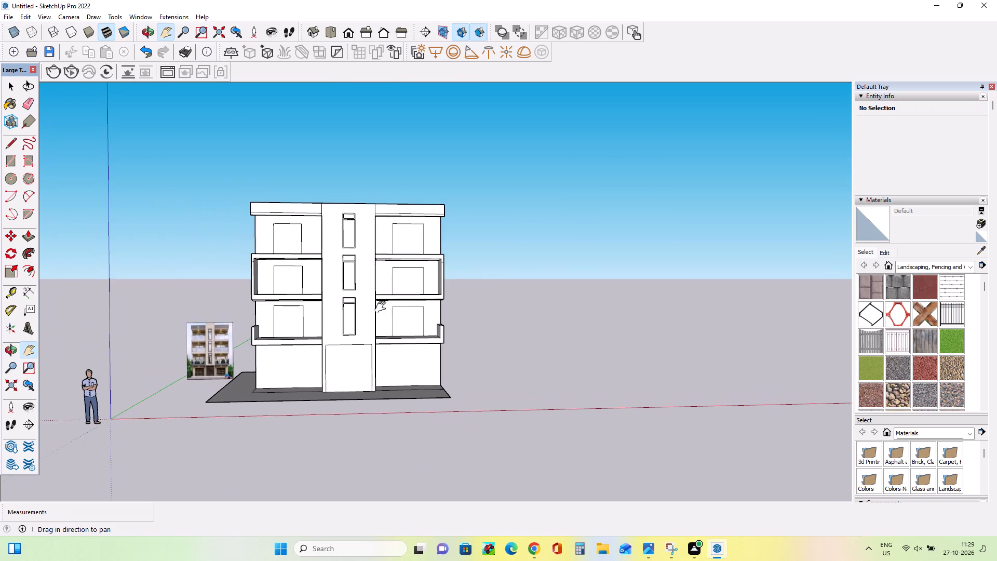
Draw one vertical line about 16' 1" long just outside the left wing doors' tower-side edges, from the lowest balcony floor to the top door's head.
{"action": "scroll", "coordinate": [366, 292], "scroll_direction": "up", "scroll_amount": 6}
{"action": "middle_click_drag", "start_coordinate": [336, 303], "coordinate": [352, 305]}
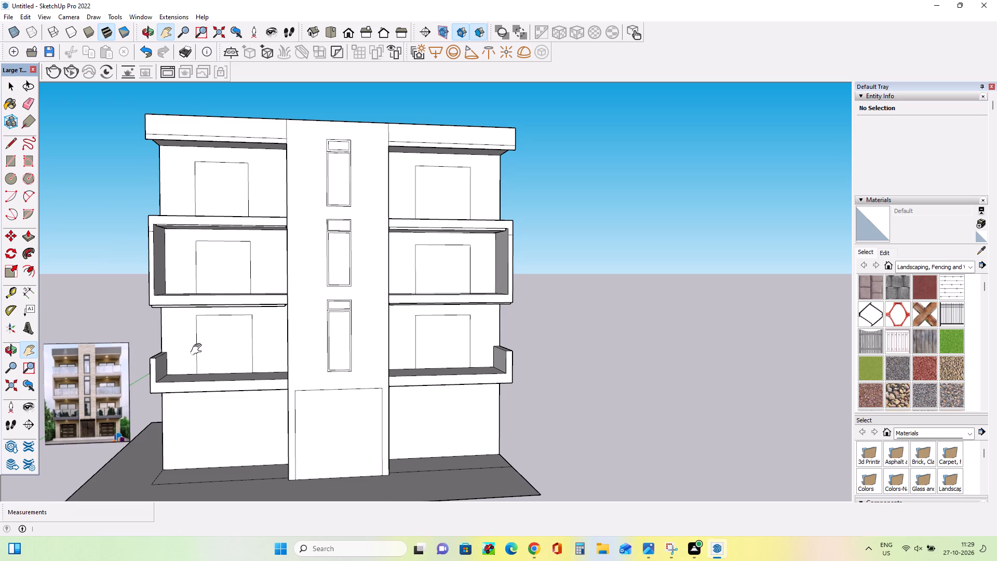
{"action": "middle_click_drag", "start_coordinate": [198, 350], "coordinate": [182, 350]}
{"action": "scroll", "coordinate": [208, 349], "scroll_direction": "up", "scroll_amount": 3}
{"action": "middle_click_drag", "start_coordinate": [215, 350], "coordinate": [227, 359]}
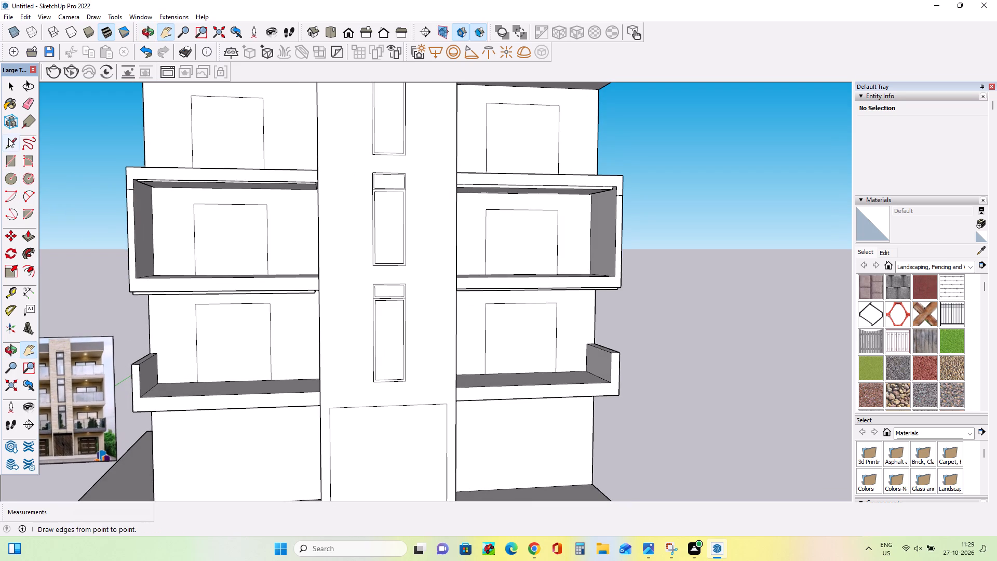
{"action": "left_click", "coordinate": [9, 142]}
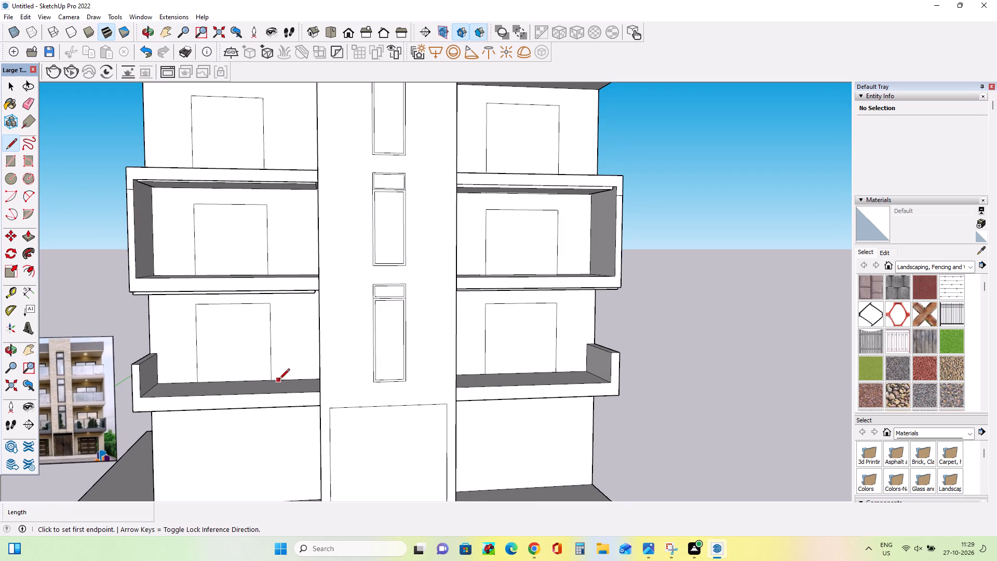
{"action": "left_click", "coordinate": [279, 380]}
{"action": "scroll", "coordinate": [277, 218], "scroll_direction": "down", "scroll_amount": 3}
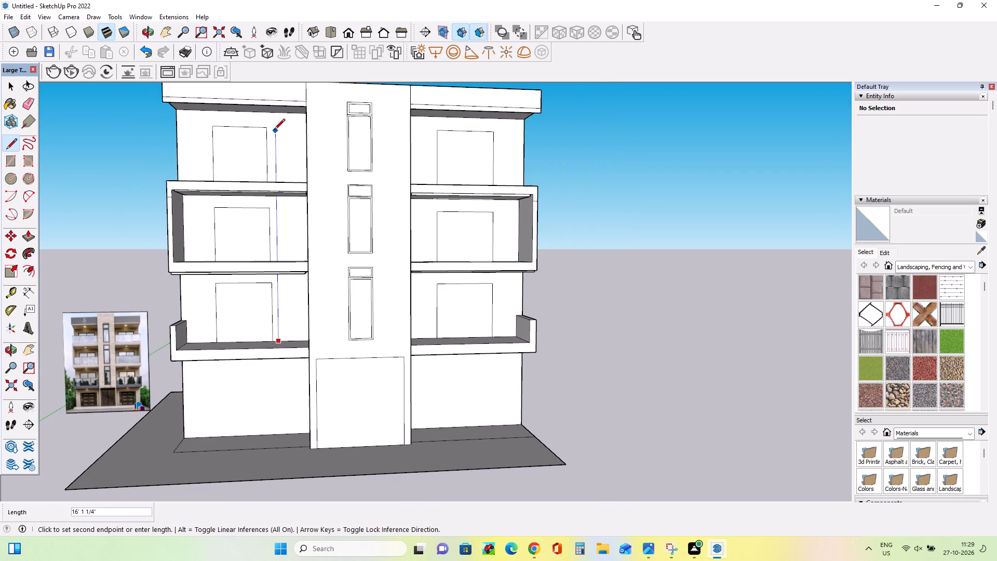
{"action": "left_click", "coordinate": [275, 128]}
Extend the head lines of the left wing's top, middle and lowest balcony doors to the new vertical line.
{"action": "scroll", "coordinate": [269, 135], "scroll_direction": "up", "scroll_amount": 3}
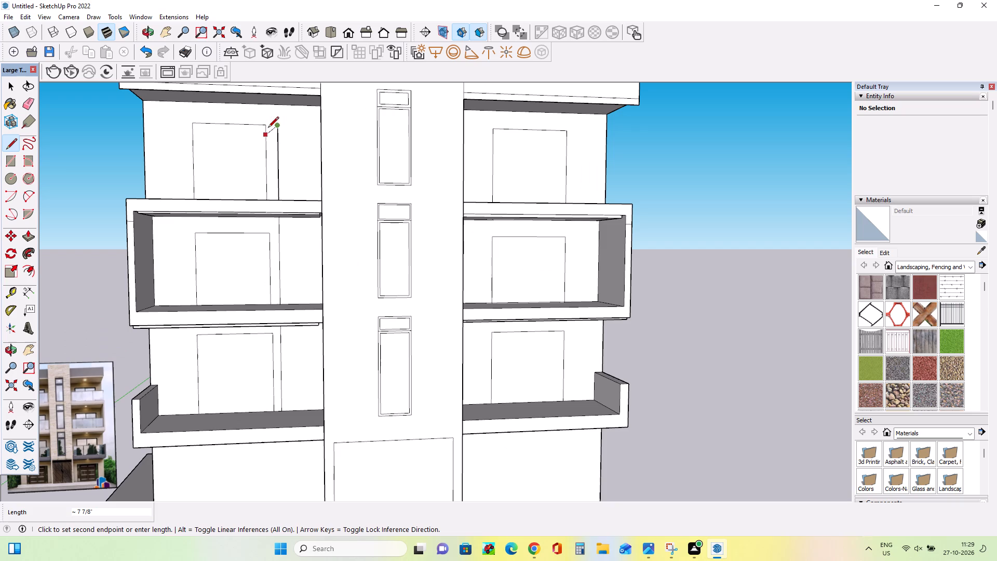
{"action": "left_click", "coordinate": [261, 127]}
{"action": "middle_click_drag", "start_coordinate": [283, 212], "coordinate": [290, 231]}
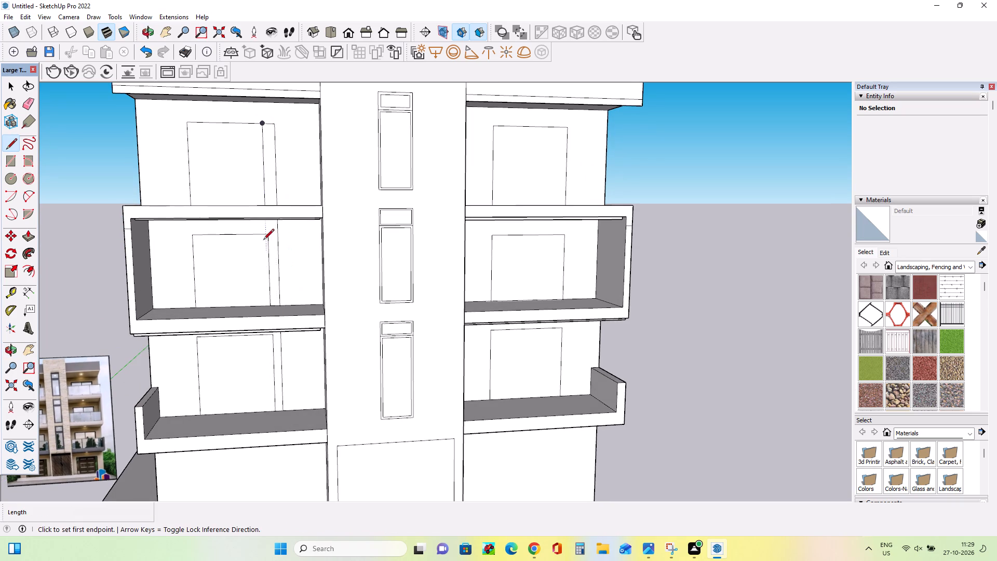
{"action": "left_click", "coordinate": [268, 236]}
{"action": "left_click", "coordinate": [279, 236]}
{"action": "scroll", "coordinate": [274, 399], "scroll_direction": "up", "scroll_amount": 3}
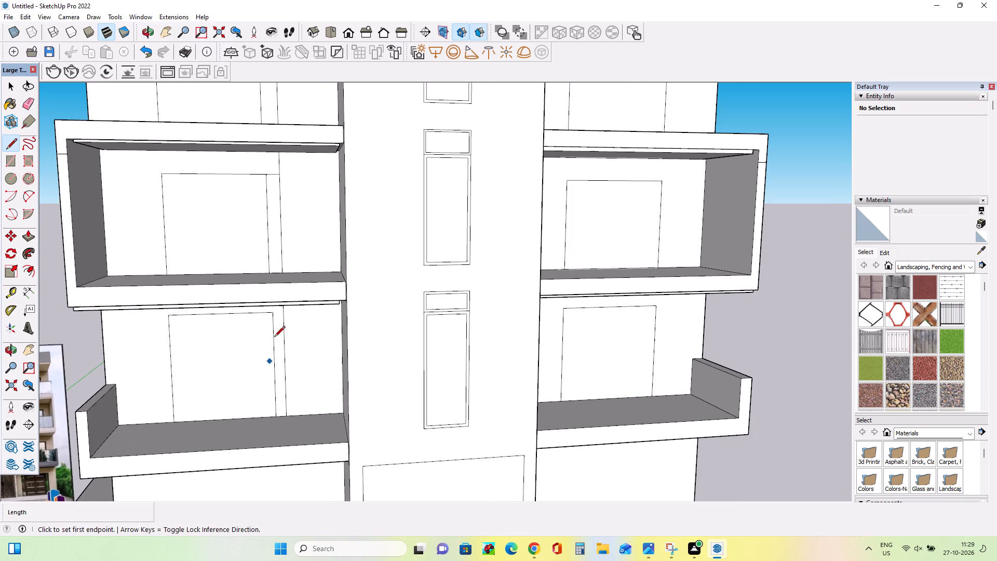
{"action": "left_click", "coordinate": [272, 316]}
{"action": "left_click", "coordinate": [281, 315]}
Erase the left wing doors' old tower-side edges and the leftover vertical stubs above the middle and lowest doors' heads.
{"action": "middle_click_drag", "start_coordinate": [292, 363], "coordinate": [301, 375]}
{"action": "left_click", "coordinate": [29, 97]}
{"action": "left_click_drag", "start_coordinate": [276, 161], "coordinate": [282, 169]}
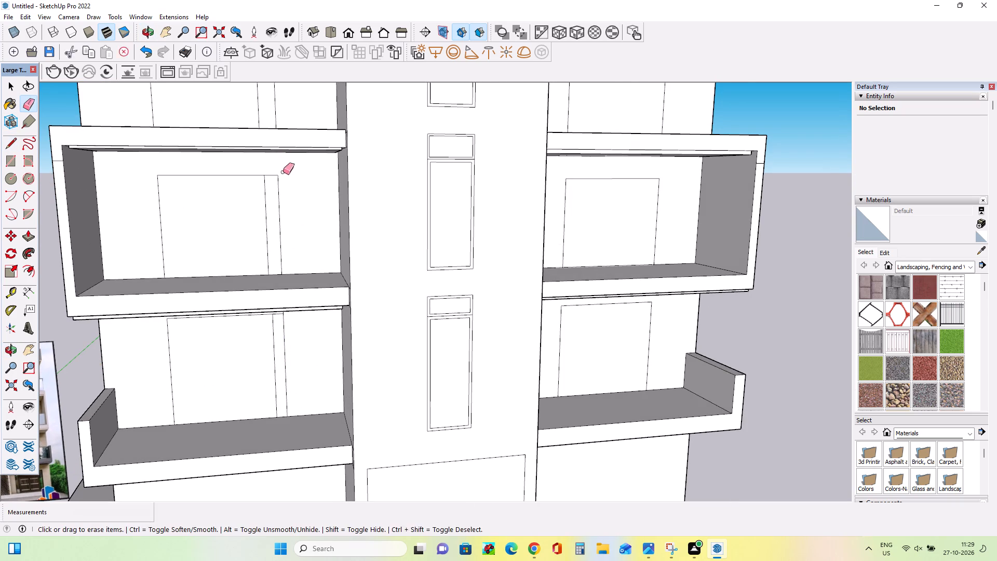
{"action": "left_click", "coordinate": [264, 194]}
{"action": "left_click", "coordinate": [272, 345]}
{"action": "middle_click_drag", "start_coordinate": [272, 335], "coordinate": [276, 288]}
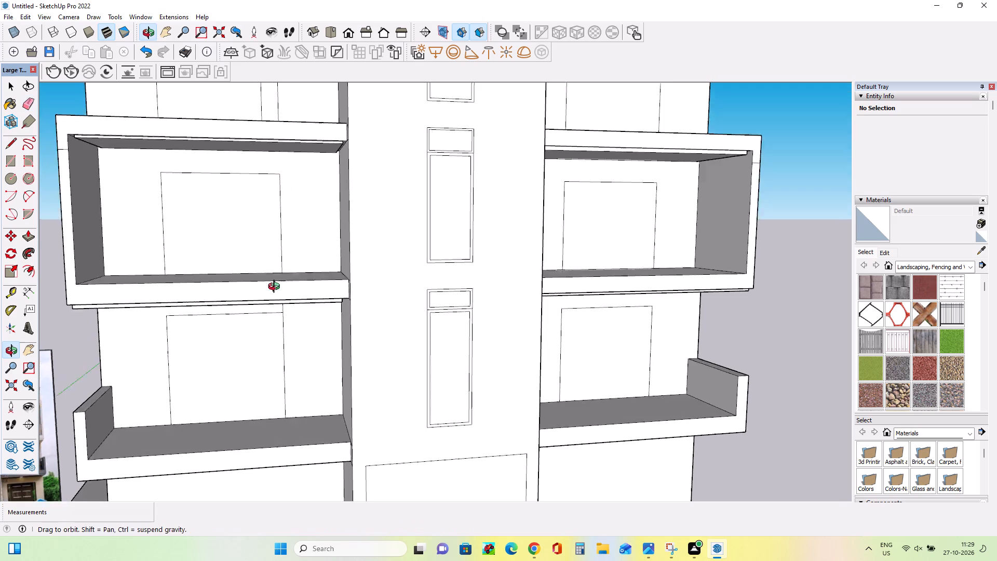
{"action": "middle_click_drag", "start_coordinate": [276, 288], "coordinate": [279, 280]}
{"action": "left_click", "coordinate": [284, 299]}
{"action": "left_click_drag", "start_coordinate": [278, 303], "coordinate": [291, 303]}
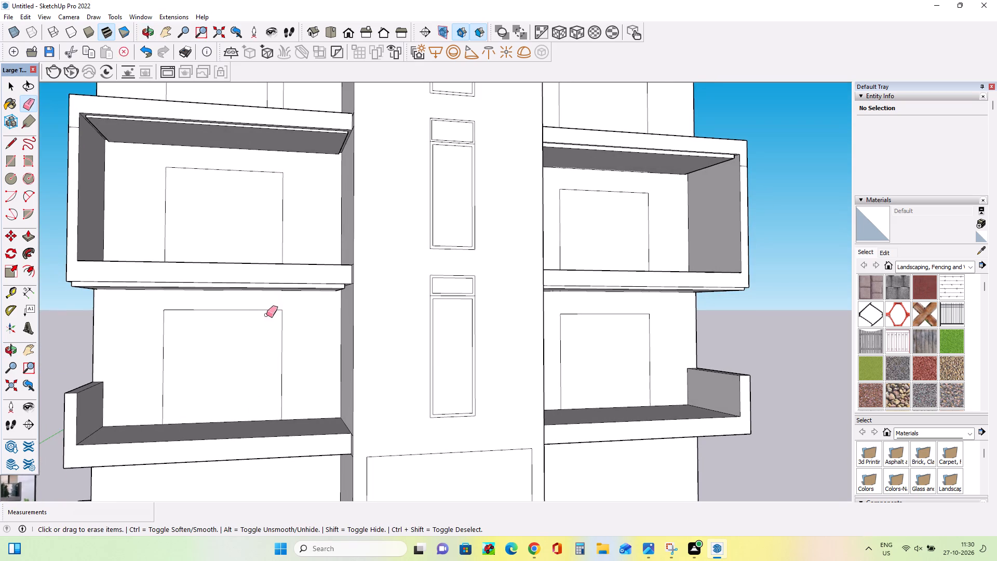
{"action": "scroll", "coordinate": [235, 333], "scroll_direction": "down", "scroll_amount": 7}
{"action": "left_click", "coordinate": [253, 197]}
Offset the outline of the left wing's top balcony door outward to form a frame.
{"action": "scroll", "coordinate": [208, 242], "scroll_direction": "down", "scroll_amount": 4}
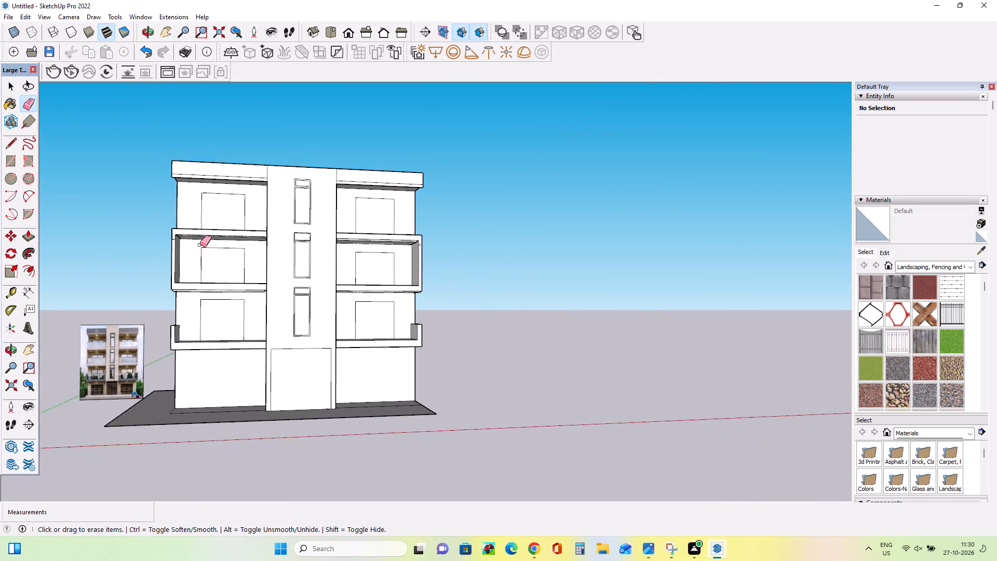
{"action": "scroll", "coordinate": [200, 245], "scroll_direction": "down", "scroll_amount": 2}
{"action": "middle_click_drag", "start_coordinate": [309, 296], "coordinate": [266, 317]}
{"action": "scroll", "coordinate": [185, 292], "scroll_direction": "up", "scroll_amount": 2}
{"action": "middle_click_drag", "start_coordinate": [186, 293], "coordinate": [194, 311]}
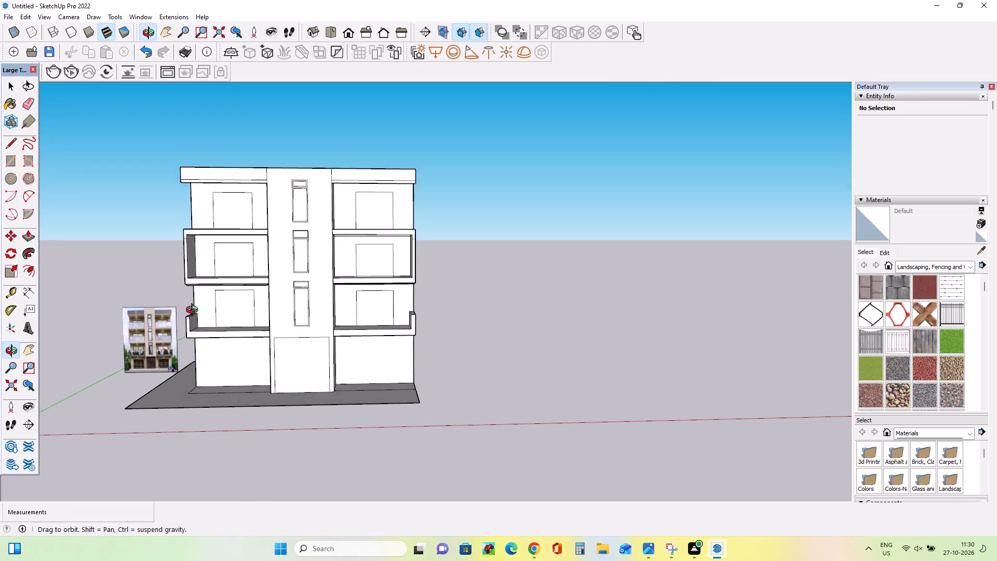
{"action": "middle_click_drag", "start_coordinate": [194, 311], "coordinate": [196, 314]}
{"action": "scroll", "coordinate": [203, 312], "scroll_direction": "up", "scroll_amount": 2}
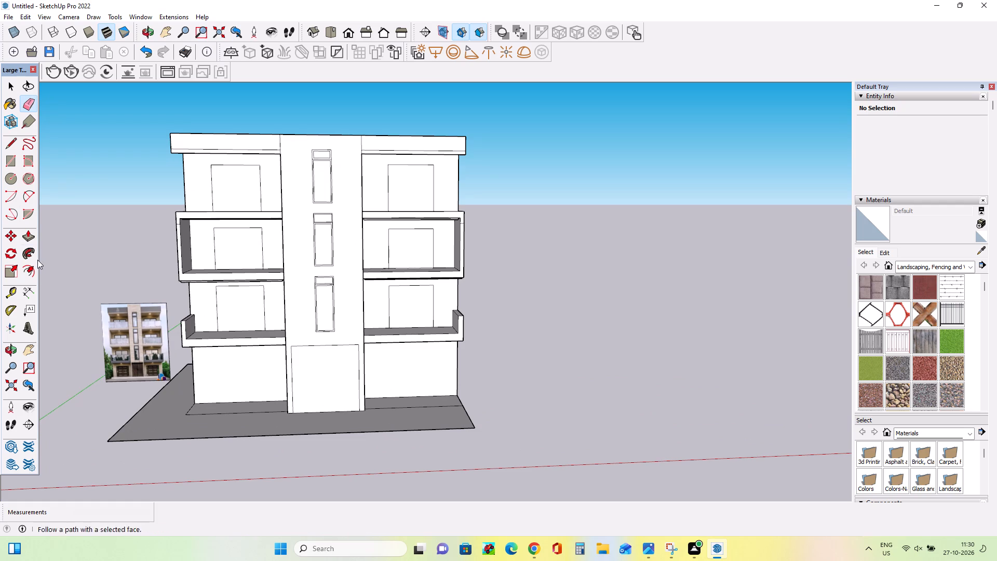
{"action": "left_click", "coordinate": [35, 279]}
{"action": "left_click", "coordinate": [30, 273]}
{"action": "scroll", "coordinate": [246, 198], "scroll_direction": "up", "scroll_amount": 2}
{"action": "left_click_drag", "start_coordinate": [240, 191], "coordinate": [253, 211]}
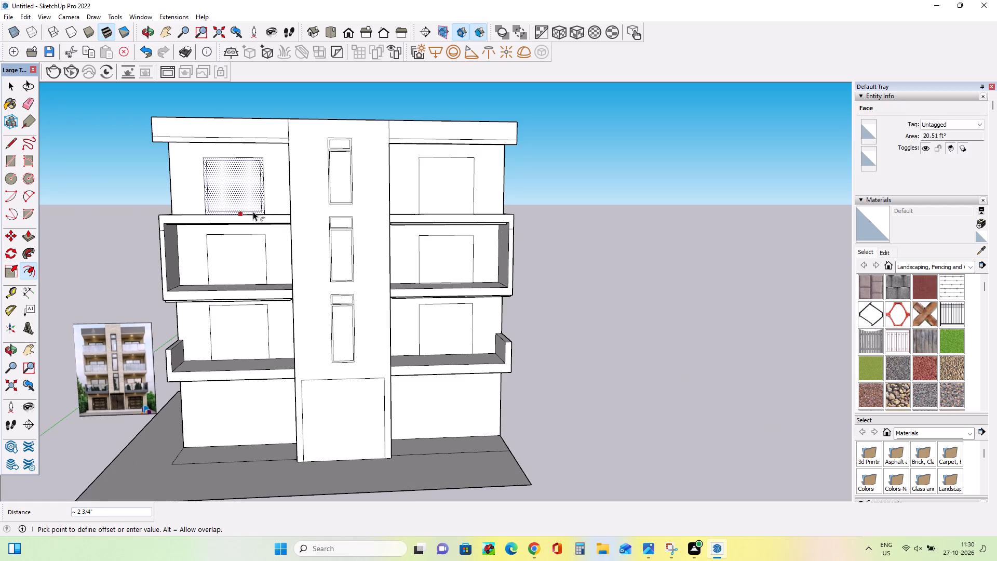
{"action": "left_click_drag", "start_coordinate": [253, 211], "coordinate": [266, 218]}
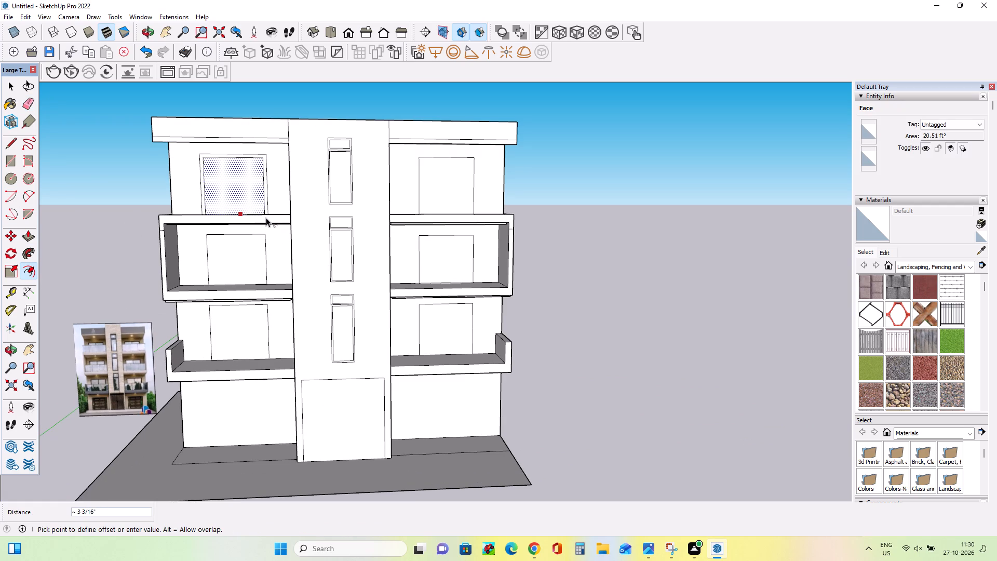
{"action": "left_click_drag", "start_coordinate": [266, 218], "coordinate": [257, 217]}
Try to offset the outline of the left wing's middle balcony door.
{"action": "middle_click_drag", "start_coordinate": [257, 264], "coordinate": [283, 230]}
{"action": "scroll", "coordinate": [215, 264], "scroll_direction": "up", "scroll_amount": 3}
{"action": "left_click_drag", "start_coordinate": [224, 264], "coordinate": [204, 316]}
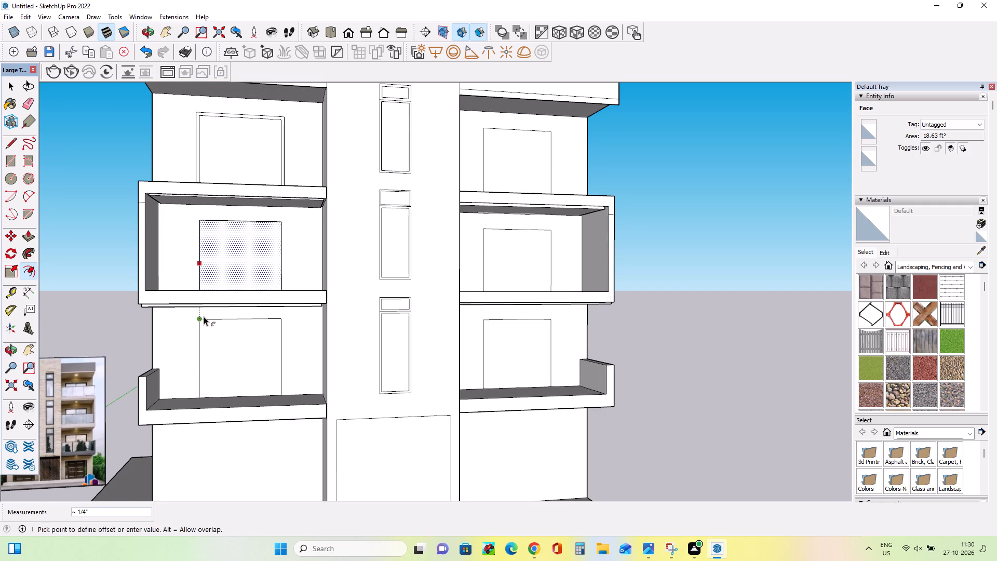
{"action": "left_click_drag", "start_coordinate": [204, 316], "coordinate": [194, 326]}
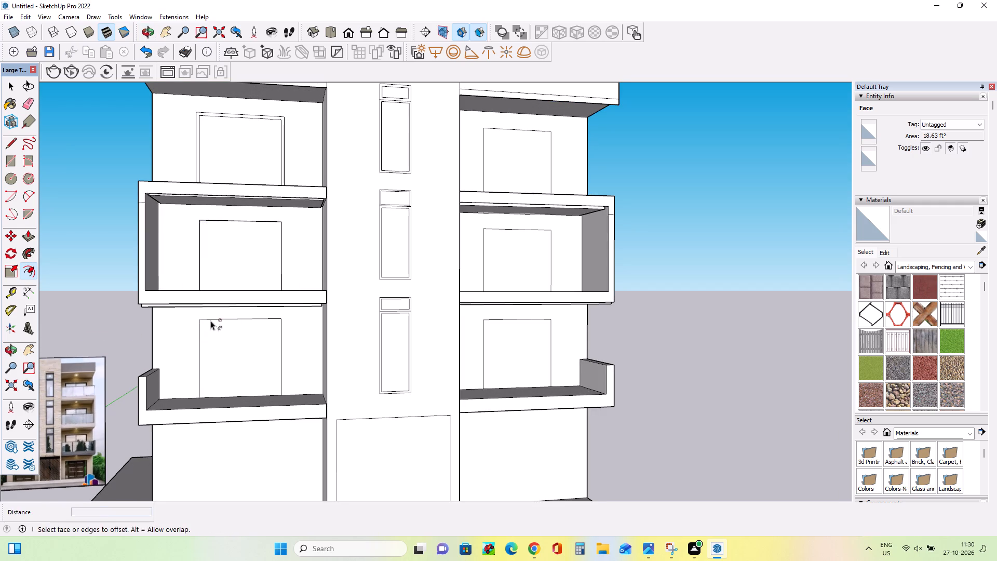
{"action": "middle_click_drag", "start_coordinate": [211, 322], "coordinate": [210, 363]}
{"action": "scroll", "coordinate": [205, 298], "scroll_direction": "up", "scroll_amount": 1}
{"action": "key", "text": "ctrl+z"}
Offset the outline of the left wing's middle balcony door slightly outward to form a narrow frame.
{"action": "left_click_drag", "start_coordinate": [223, 263], "coordinate": [238, 252]}
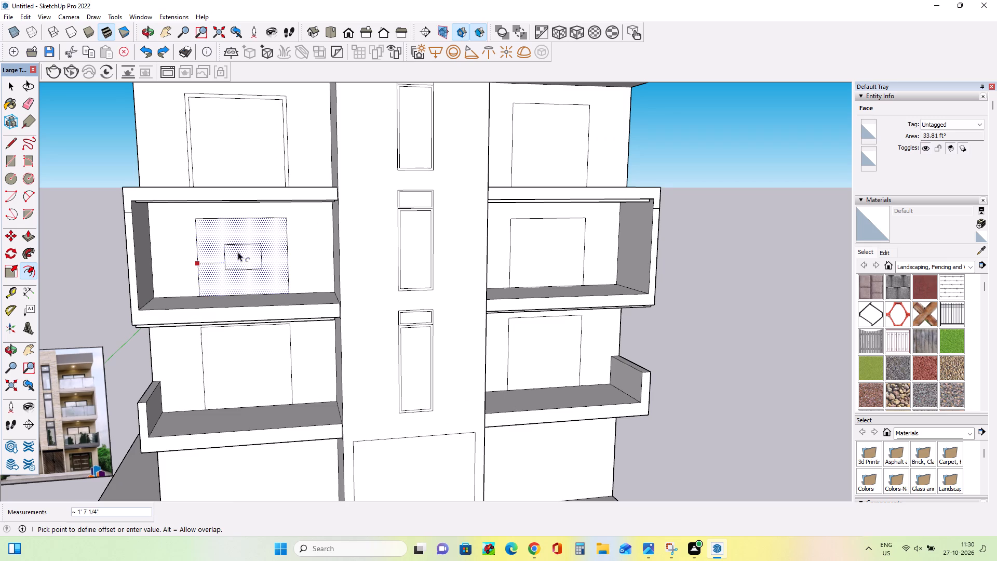
{"action": "left_click_drag", "start_coordinate": [238, 252], "coordinate": [199, 303]}
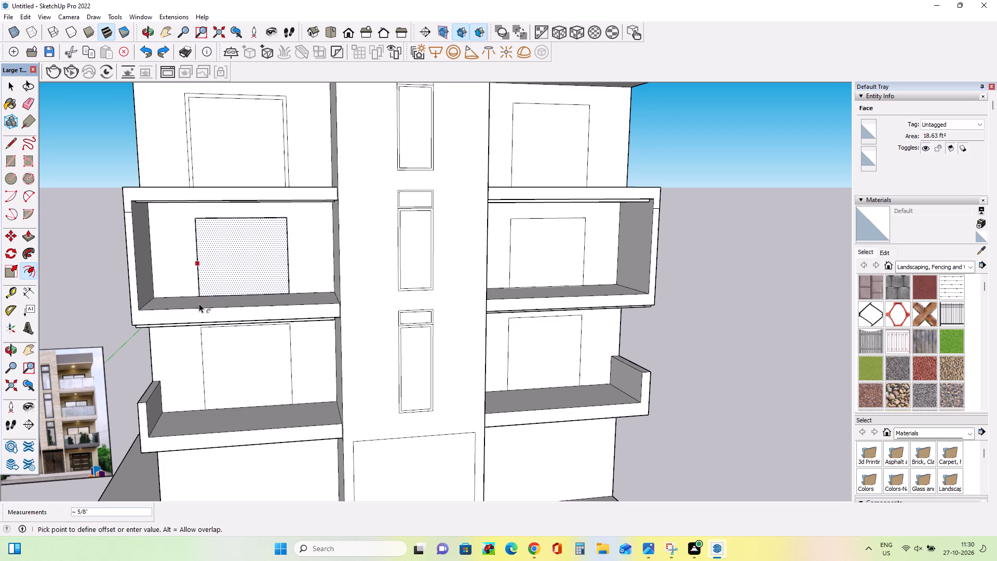
{"action": "left_click_drag", "start_coordinate": [199, 303], "coordinate": [197, 305]}
{"action": "middle_click_drag", "start_coordinate": [246, 331], "coordinate": [250, 303]}
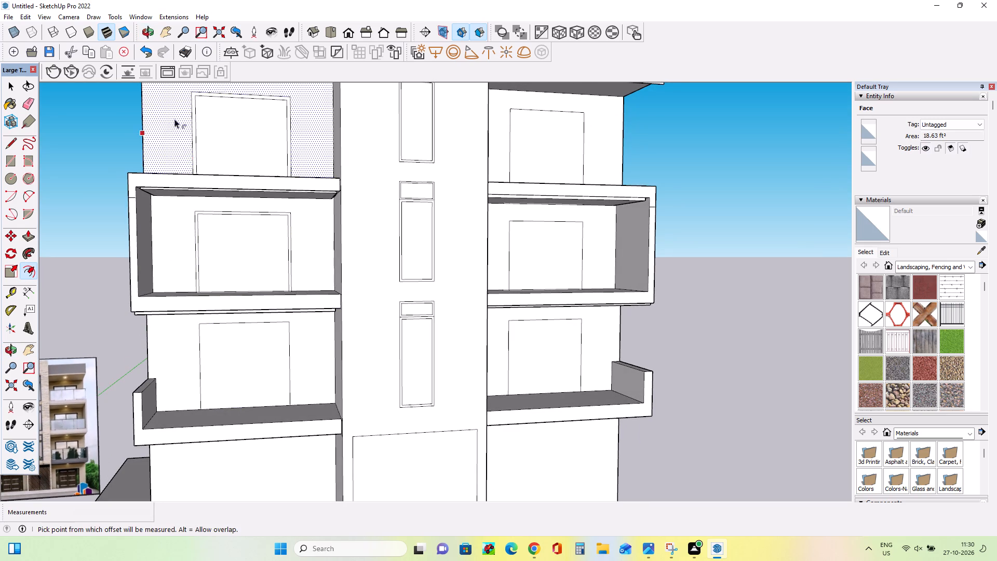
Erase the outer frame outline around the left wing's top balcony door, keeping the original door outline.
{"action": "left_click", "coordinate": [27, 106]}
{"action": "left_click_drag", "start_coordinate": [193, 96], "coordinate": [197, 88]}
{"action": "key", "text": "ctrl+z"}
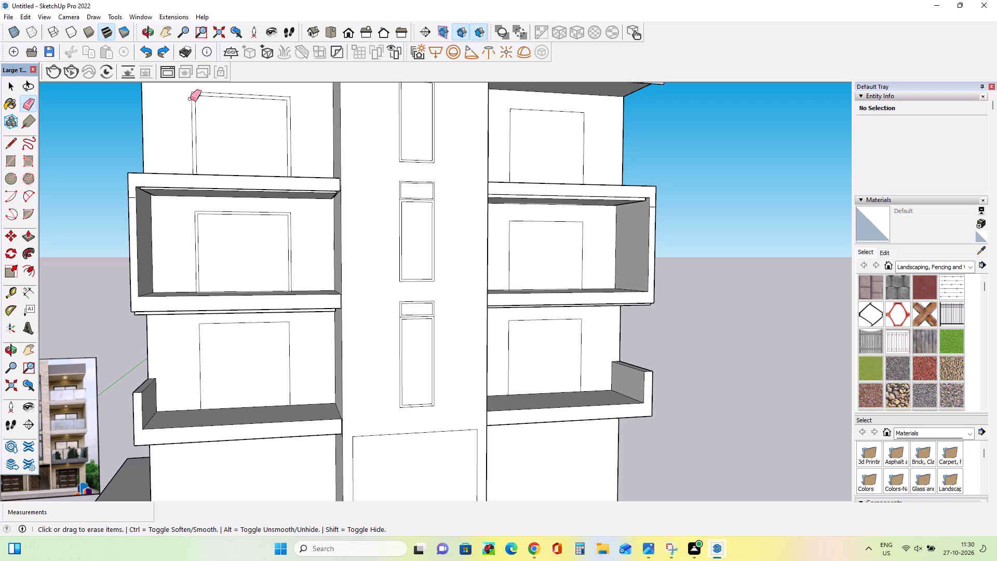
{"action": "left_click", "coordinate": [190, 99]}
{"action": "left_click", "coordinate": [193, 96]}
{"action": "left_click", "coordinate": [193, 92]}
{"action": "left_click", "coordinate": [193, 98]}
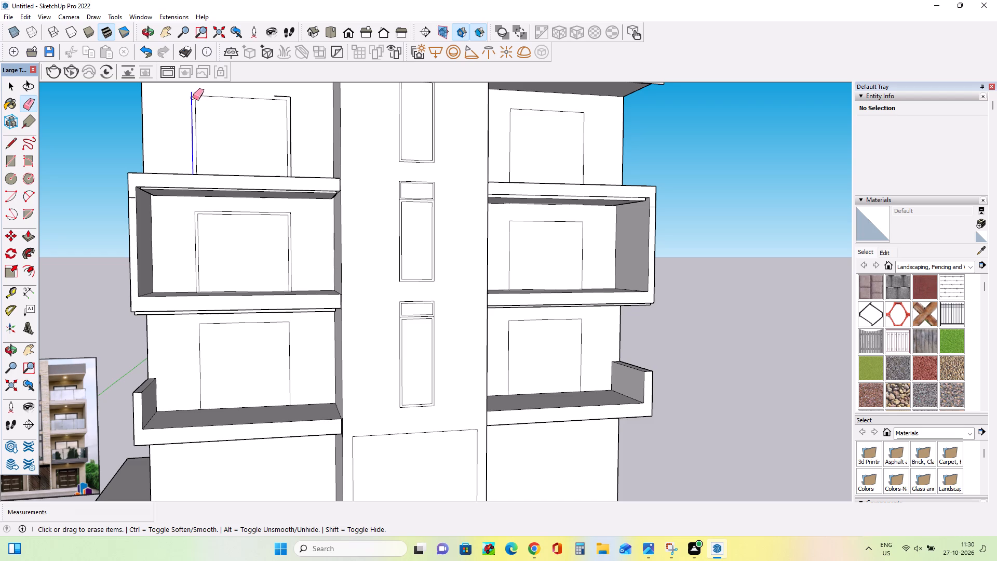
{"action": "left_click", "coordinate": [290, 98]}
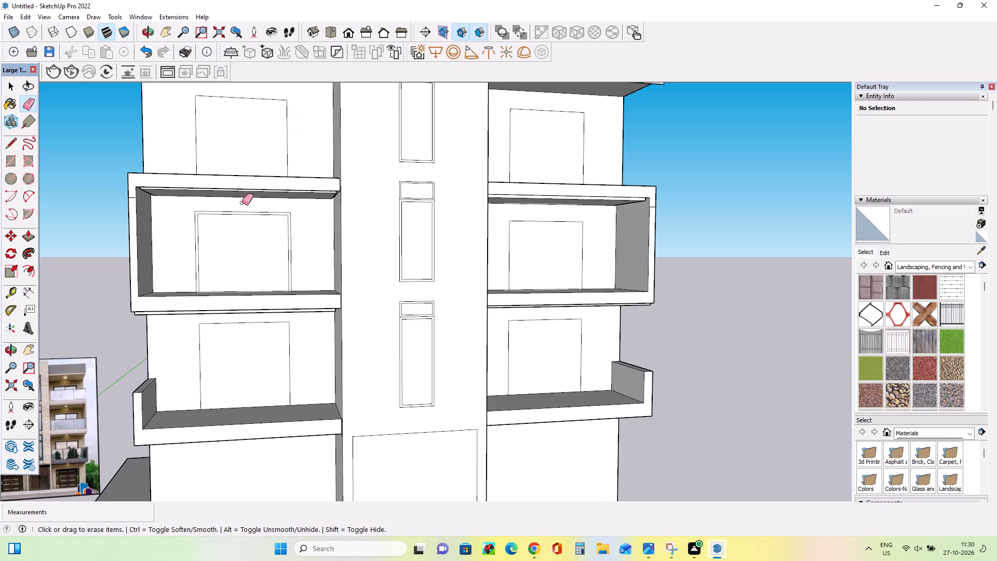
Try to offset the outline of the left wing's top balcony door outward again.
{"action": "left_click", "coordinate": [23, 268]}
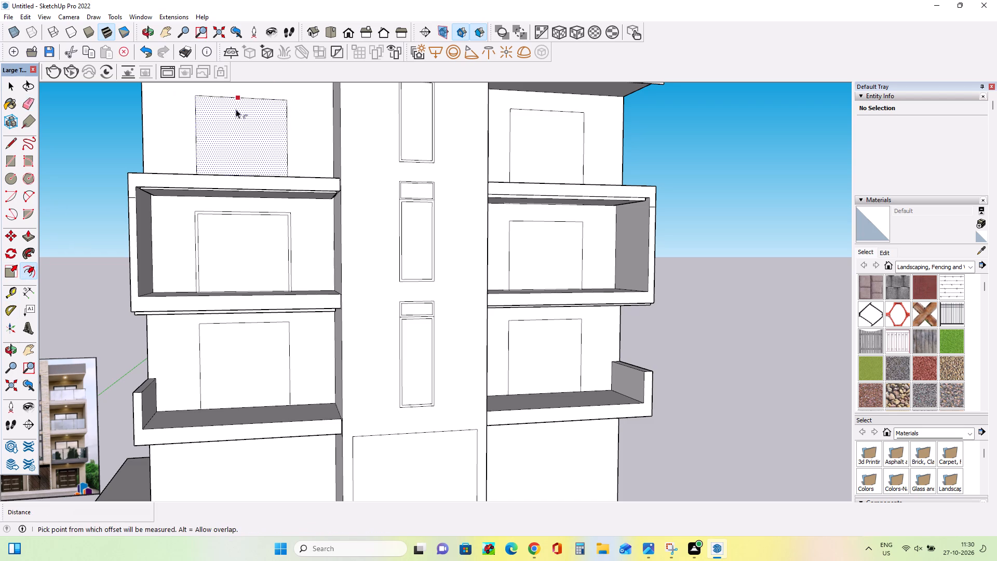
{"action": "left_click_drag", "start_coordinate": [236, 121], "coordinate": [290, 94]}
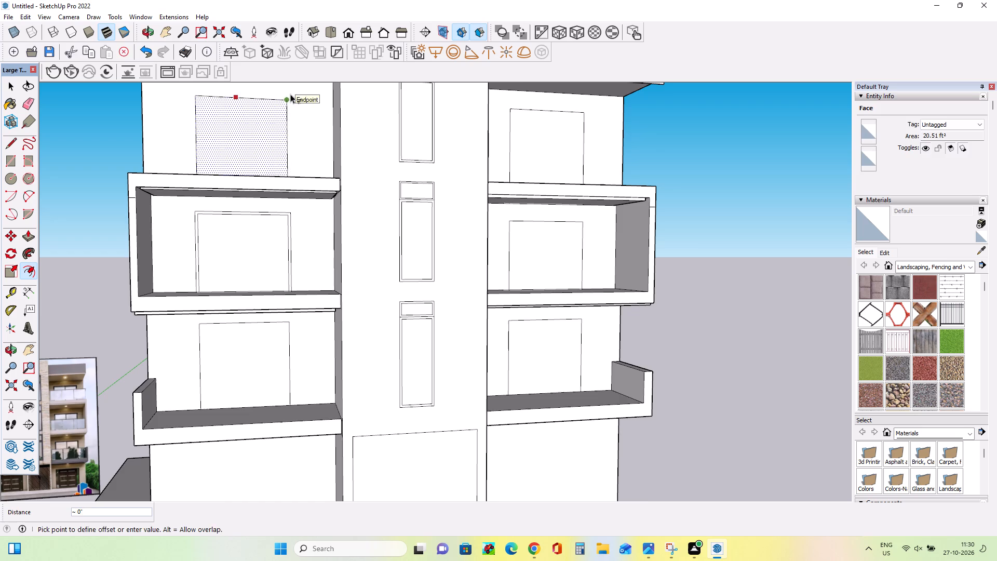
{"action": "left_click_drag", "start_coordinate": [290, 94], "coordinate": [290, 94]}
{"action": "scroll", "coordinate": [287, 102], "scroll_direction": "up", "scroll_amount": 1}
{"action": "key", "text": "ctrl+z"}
Offset the outline of the left wing's top balcony door slightly outward to form a narrow frame.
{"action": "left_click_drag", "start_coordinate": [236, 132], "coordinate": [258, 116]}
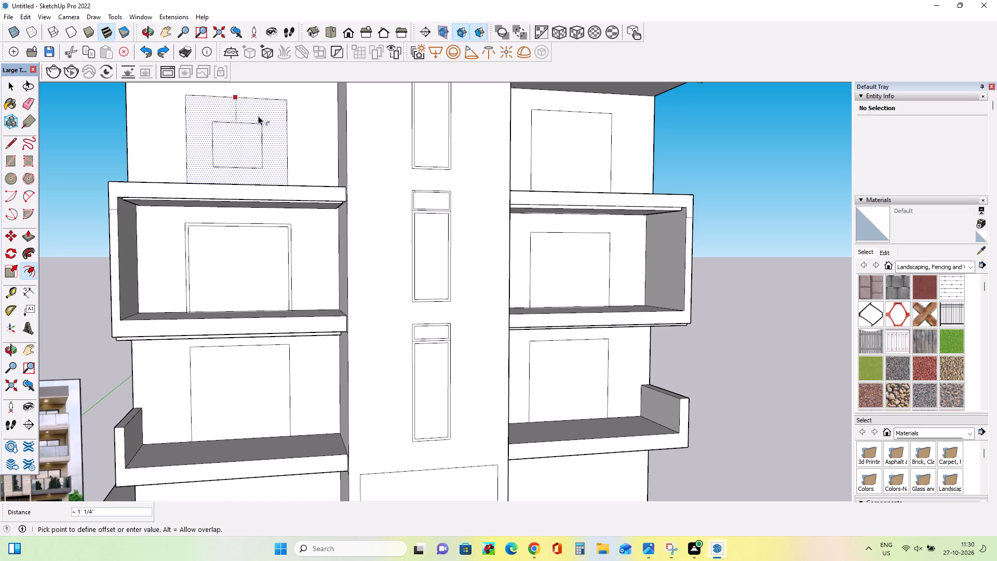
{"action": "left_click_drag", "start_coordinate": [258, 116], "coordinate": [292, 94]}
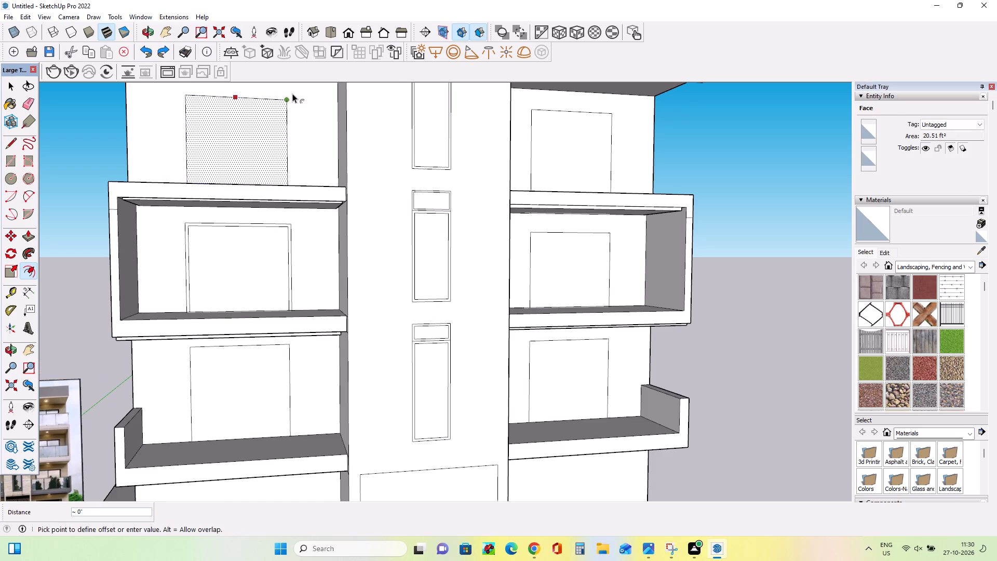
{"action": "left_click_drag", "start_coordinate": [292, 94], "coordinate": [295, 94]}
{"action": "scroll", "coordinate": [295, 94], "scroll_direction": "up", "scroll_amount": 5}
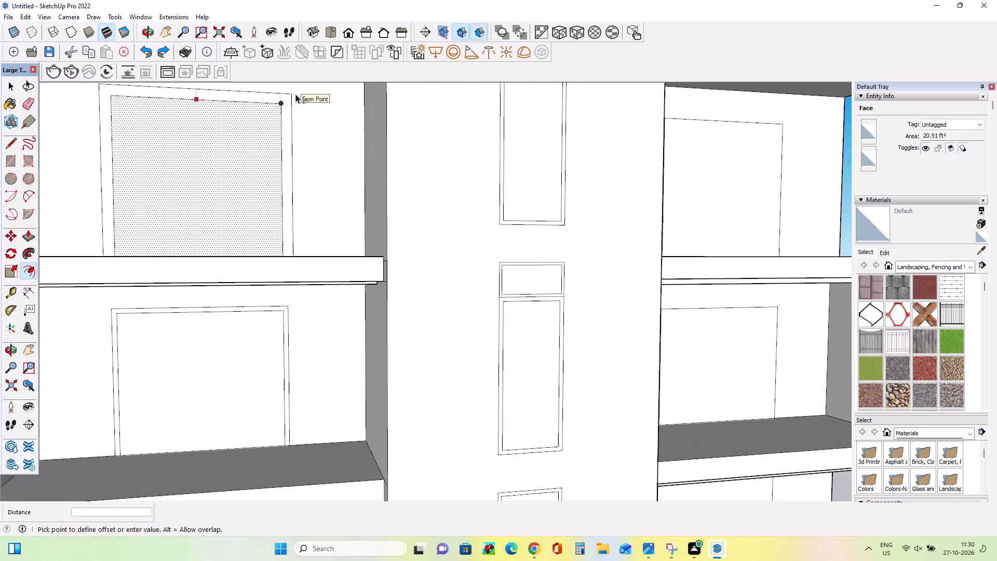
{"action": "left_click_drag", "start_coordinate": [295, 94], "coordinate": [285, 106]}
{"action": "scroll", "coordinate": [295, 94], "scroll_direction": "up", "scroll_amount": 3}
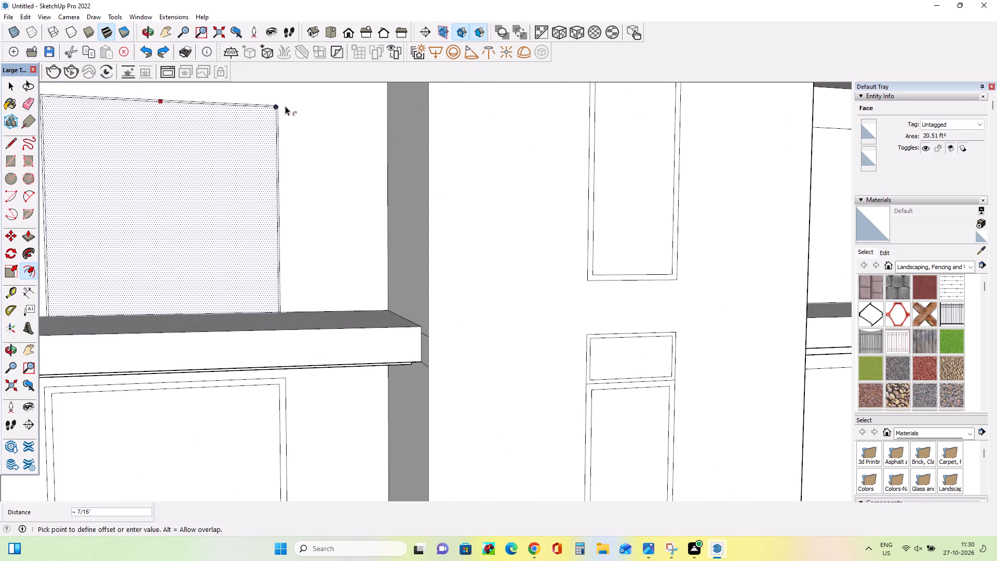
{"action": "left_click_drag", "start_coordinate": [285, 106], "coordinate": [287, 103]}
Offset the outline of the left wing's lowest balcony door outward about 1 7/16" to form a frame.
{"action": "scroll", "coordinate": [267, 101], "scroll_direction": "down", "scroll_amount": 4}
{"action": "scroll", "coordinate": [264, 143], "scroll_direction": "down", "scroll_amount": 4}
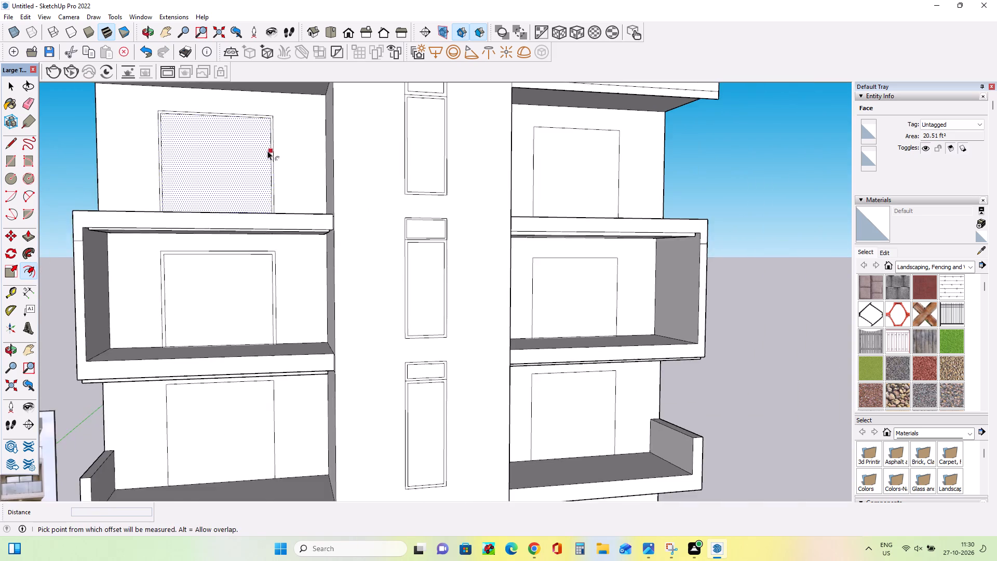
{"action": "scroll", "coordinate": [267, 151], "scroll_direction": "down", "scroll_amount": 3}
{"action": "middle_click_drag", "start_coordinate": [354, 377], "coordinate": [320, 379]}
{"action": "scroll", "coordinate": [321, 377], "scroll_direction": "down", "scroll_amount": 1}
{"action": "scroll", "coordinate": [249, 374], "scroll_direction": "up", "scroll_amount": 3}
{"action": "middle_click_drag", "start_coordinate": [249, 371], "coordinate": [265, 341]}
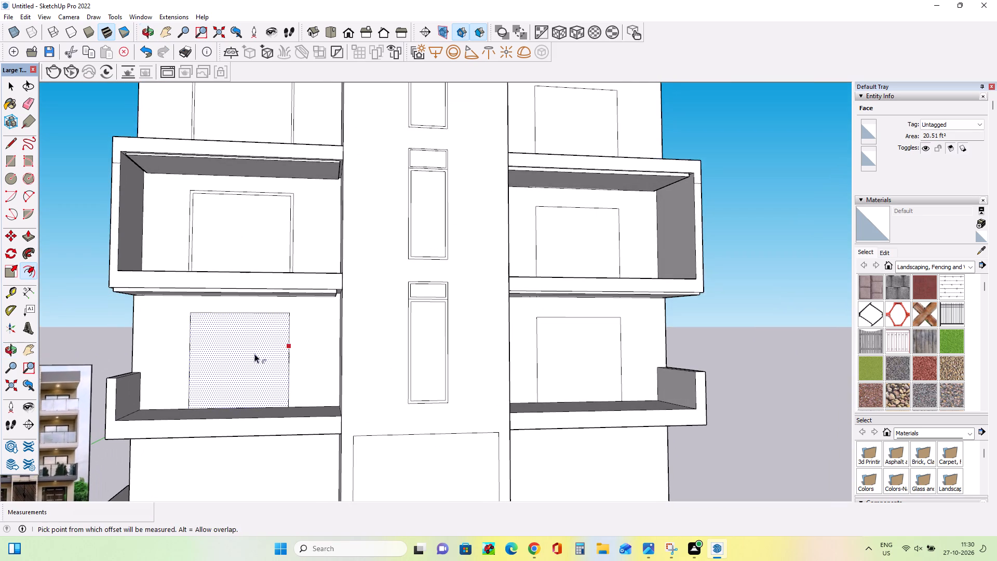
{"action": "left_click_drag", "start_coordinate": [242, 359], "coordinate": [294, 313]}
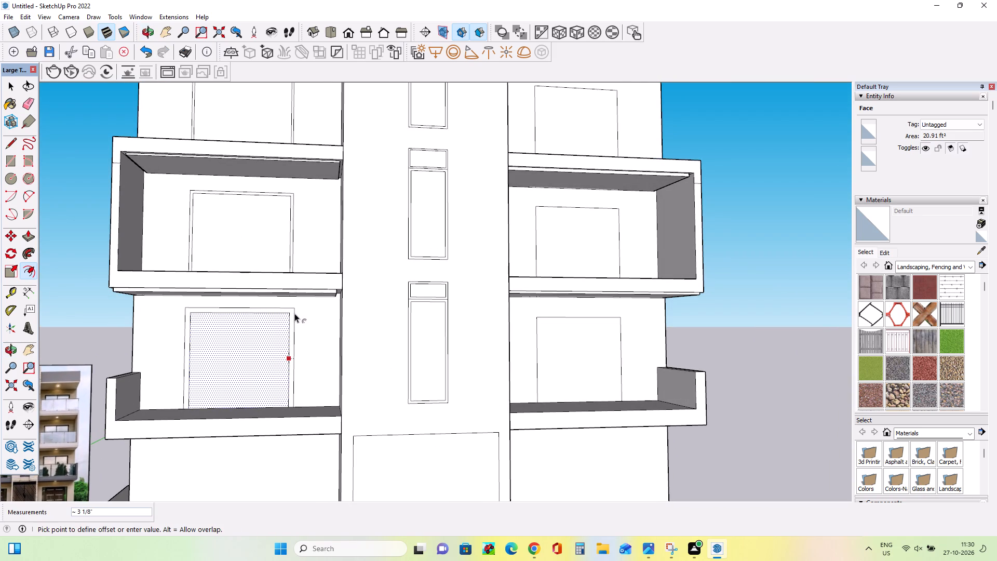
{"action": "left_click_drag", "start_coordinate": [294, 313], "coordinate": [292, 322]}
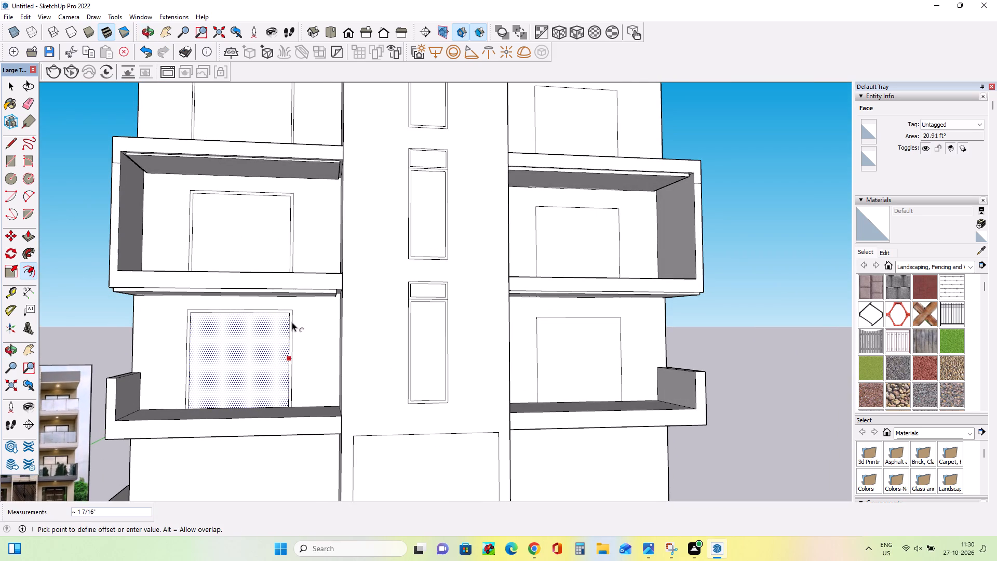
{"action": "left_click_drag", "start_coordinate": [292, 322], "coordinate": [292, 323]}
Offset the outline of the right wing's lowest balcony door slightly outward to form a narrow frame.
{"action": "scroll", "coordinate": [199, 331], "scroll_direction": "down", "scroll_amount": 6}
{"action": "middle_click_drag", "start_coordinate": [416, 353], "coordinate": [415, 372]}
{"action": "scroll", "coordinate": [415, 373], "scroll_direction": "down", "scroll_amount": 1}
{"action": "scroll", "coordinate": [427, 361], "scroll_direction": "up", "scroll_amount": 6}
{"action": "left_click_drag", "start_coordinate": [429, 360], "coordinate": [387, 380]}
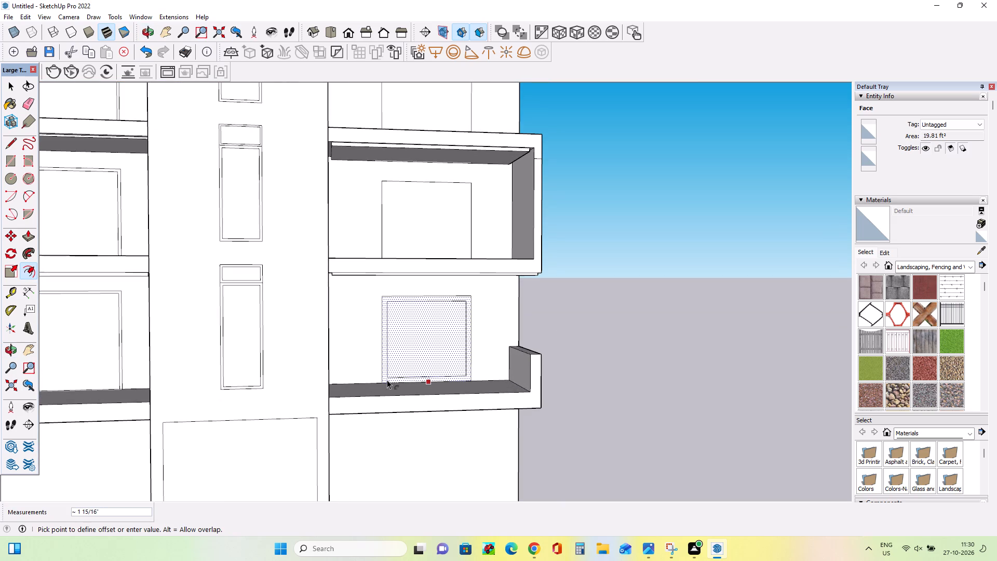
{"action": "left_click_drag", "start_coordinate": [387, 380], "coordinate": [376, 385]}
{"action": "middle_click_drag", "start_coordinate": [423, 345], "coordinate": [390, 364]}
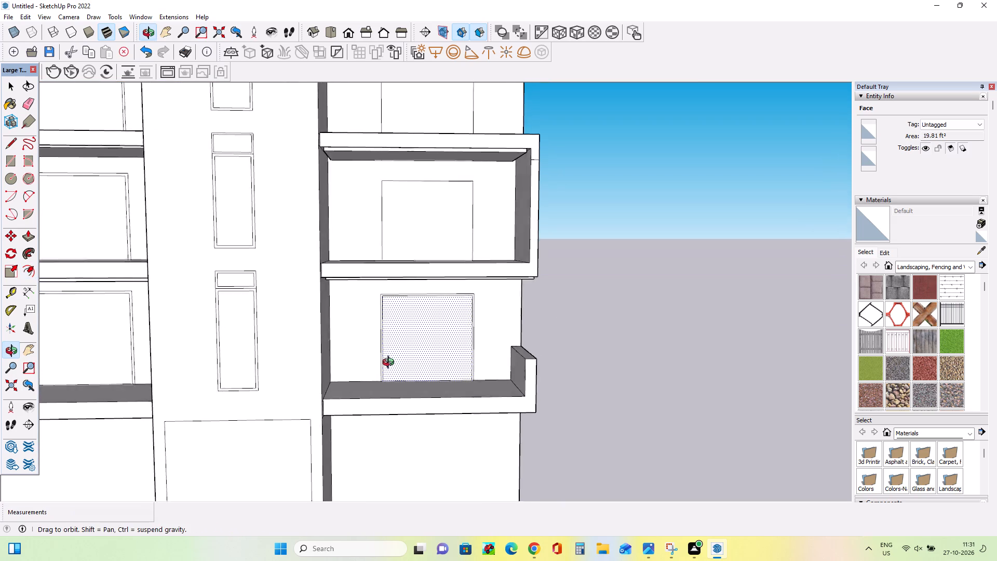
Offset the outline of the right wing's middle balcony door slightly outward to form a narrow frame.
{"action": "middle_click_drag", "start_coordinate": [390, 364], "coordinate": [389, 364]}
{"action": "scroll", "coordinate": [389, 364], "scroll_direction": "down", "scroll_amount": 4}
{"action": "middle_click_drag", "start_coordinate": [413, 285], "coordinate": [404, 278]}
{"action": "left_click_drag", "start_coordinate": [400, 259], "coordinate": [423, 252]}
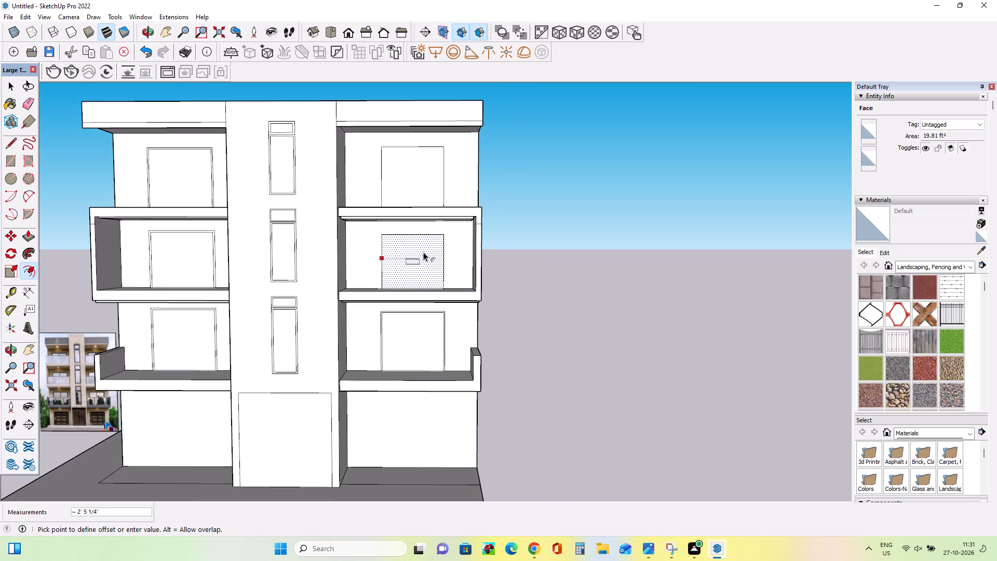
{"action": "left_click_drag", "start_coordinate": [423, 252], "coordinate": [382, 291]}
{"action": "left_click_drag", "start_coordinate": [382, 291], "coordinate": [380, 292]}
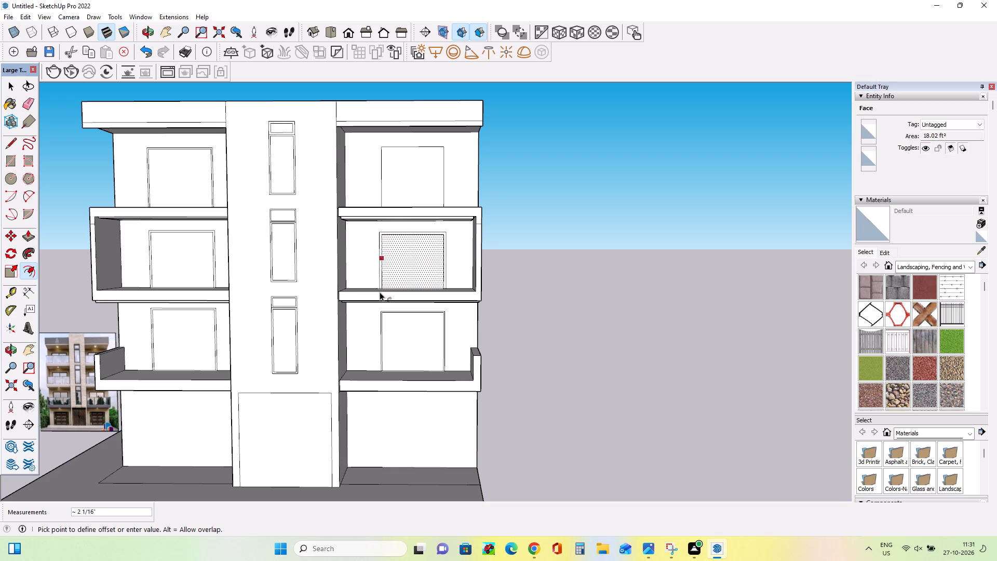
{"action": "left_click_drag", "start_coordinate": [380, 292], "coordinate": [381, 293]}
Offset the outline of the right wing's top balcony door outward about 1 1/2" to form a frame.
{"action": "scroll", "coordinate": [408, 177], "scroll_direction": "up", "scroll_amount": 3}
{"action": "left_click_drag", "start_coordinate": [407, 176], "coordinate": [425, 175]}
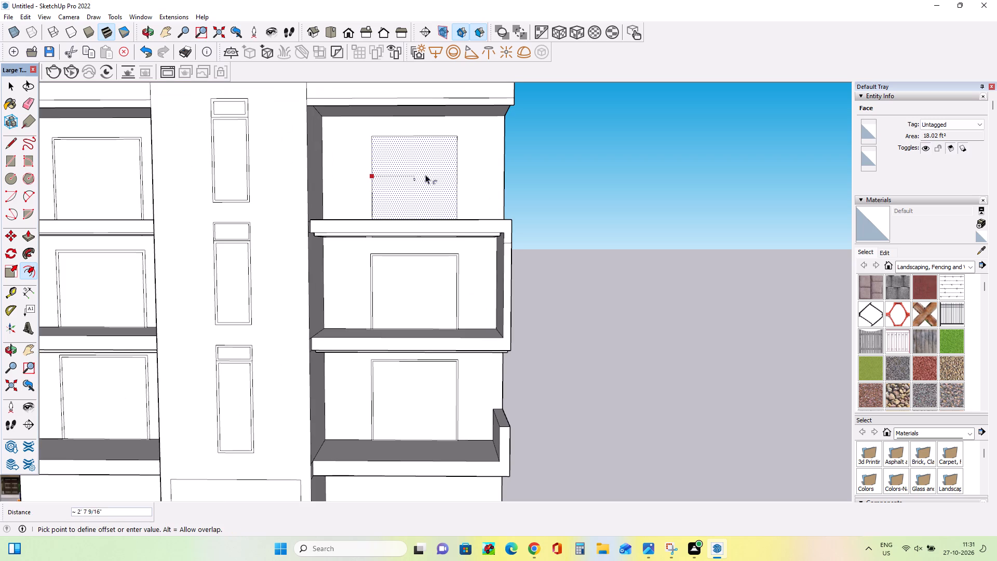
{"action": "left_click_drag", "start_coordinate": [425, 175], "coordinate": [371, 193]}
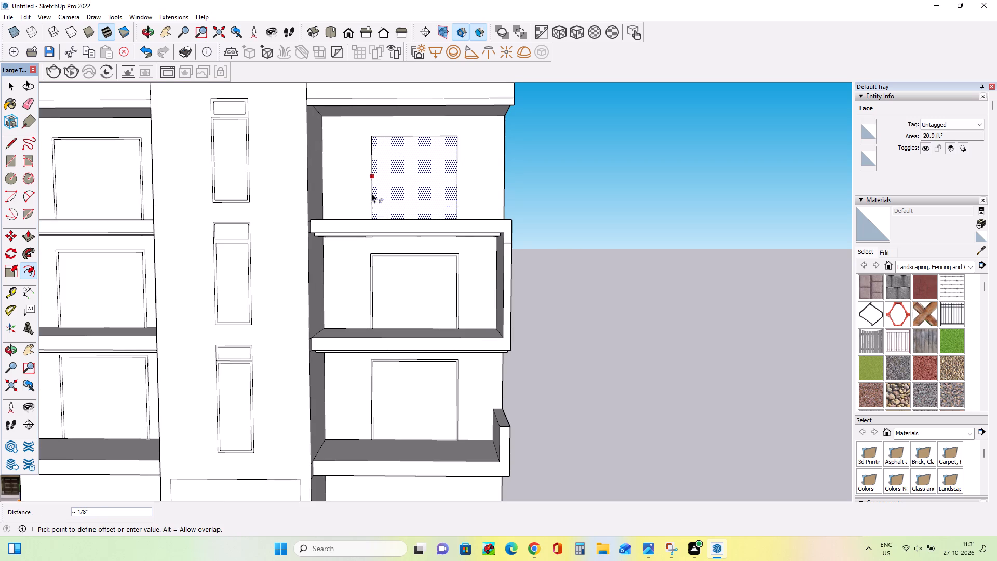
{"action": "left_click_drag", "start_coordinate": [371, 193], "coordinate": [370, 194]}
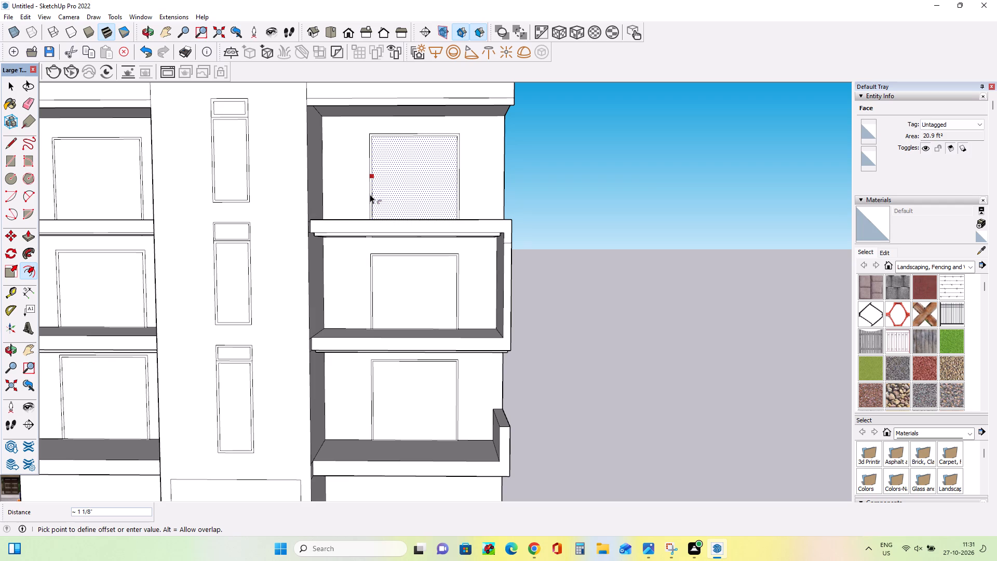
{"action": "left_click_drag", "start_coordinate": [370, 194], "coordinate": [370, 197]}
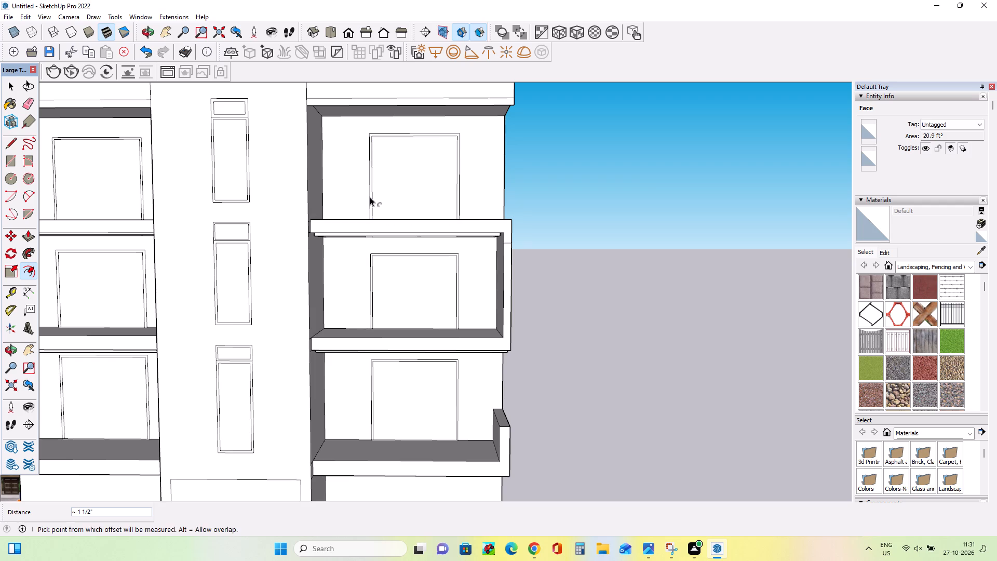
Draw a narrow vertical rectangle about 4' 7" tall down the middle of the right wing's top balcony door as a centre divider.
{"action": "middle_click_drag", "start_coordinate": [381, 215], "coordinate": [395, 217]}
{"action": "scroll", "coordinate": [478, 146], "scroll_direction": "down", "scroll_amount": 5}
{"action": "middle_click_drag", "start_coordinate": [102, 313], "coordinate": [111, 291]}
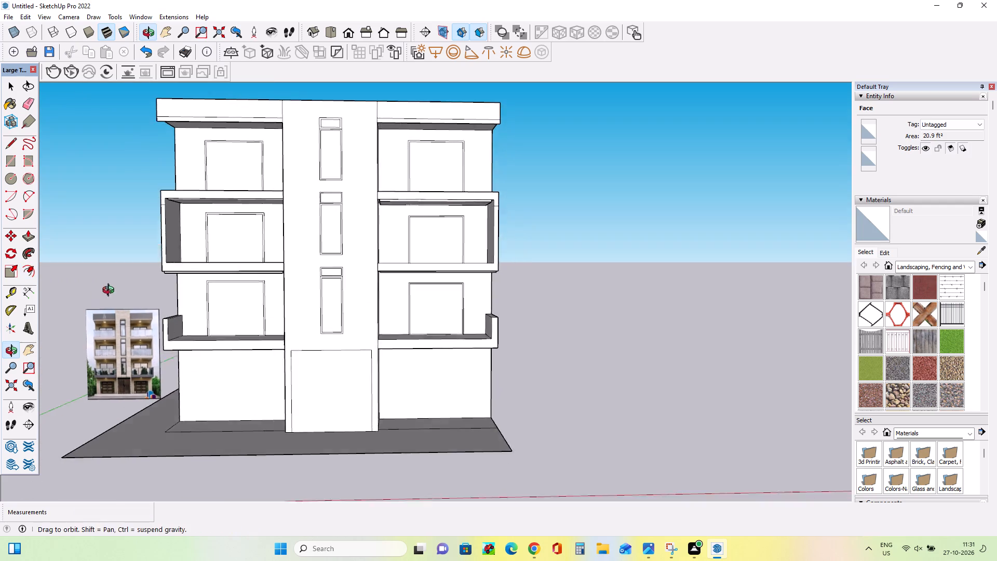
{"action": "middle_click_drag", "start_coordinate": [111, 291], "coordinate": [117, 279]}
{"action": "left_click", "coordinate": [11, 141]}
{"action": "middle_click_drag", "start_coordinate": [395, 216], "coordinate": [397, 225]}
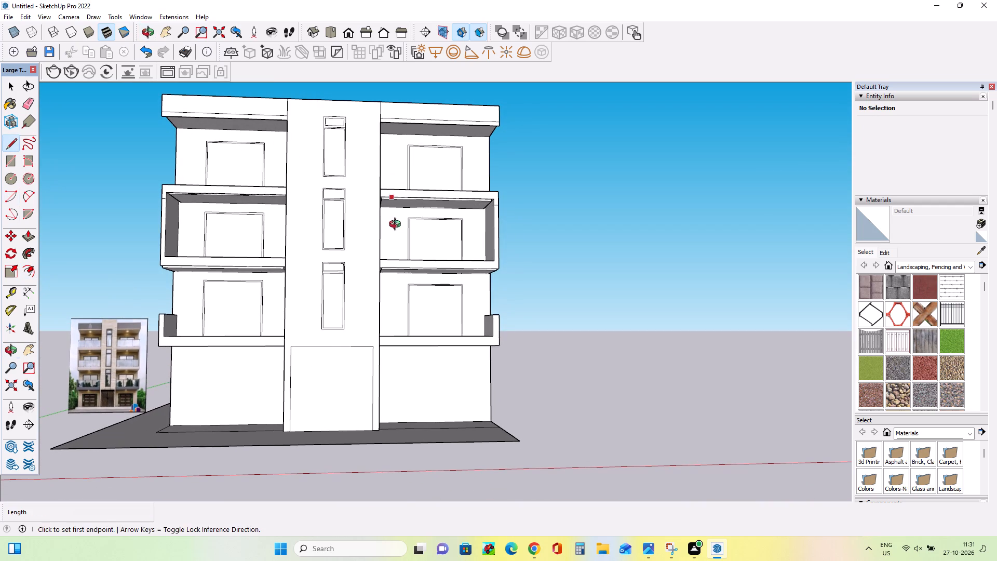
{"action": "middle_click_drag", "start_coordinate": [397, 225], "coordinate": [397, 231]}
{"action": "left_click", "coordinate": [13, 157]}
{"action": "middle_click_drag", "start_coordinate": [506, 251], "coordinate": [487, 311]}
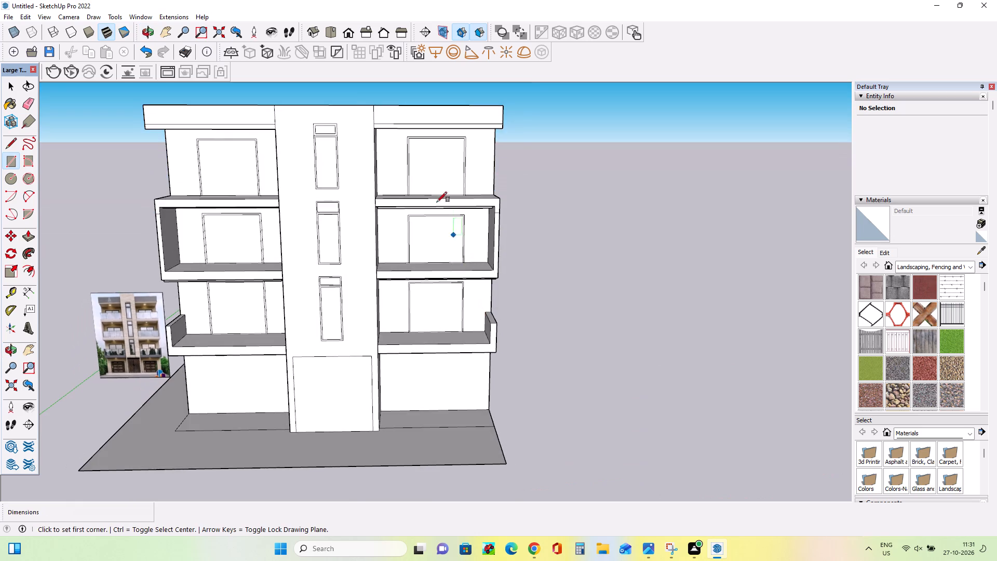
{"action": "scroll", "coordinate": [431, 191], "scroll_direction": "up", "scroll_amount": 3}
{"action": "left_click", "coordinate": [436, 198]}
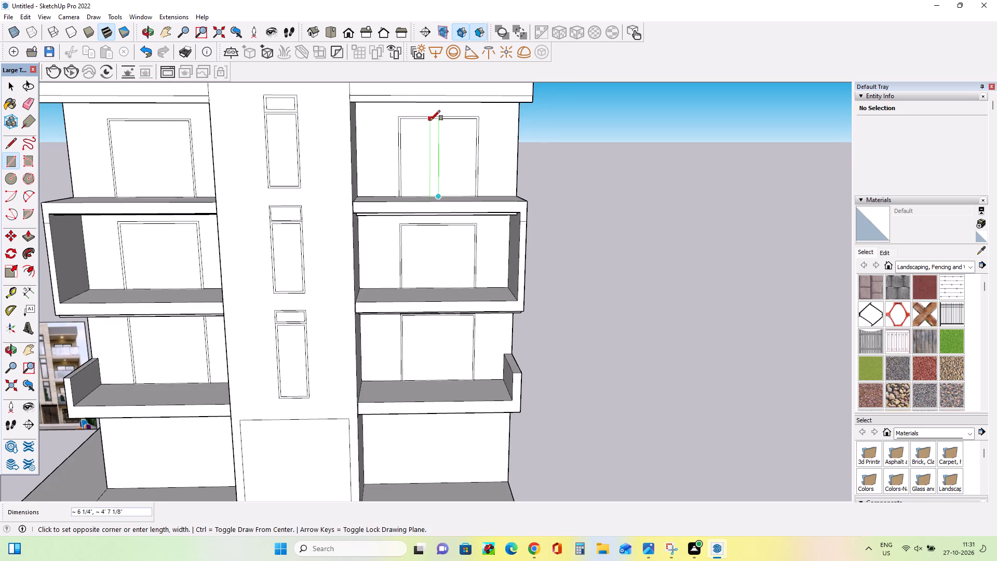
{"action": "scroll", "coordinate": [430, 121], "scroll_direction": "up", "scroll_amount": 8}
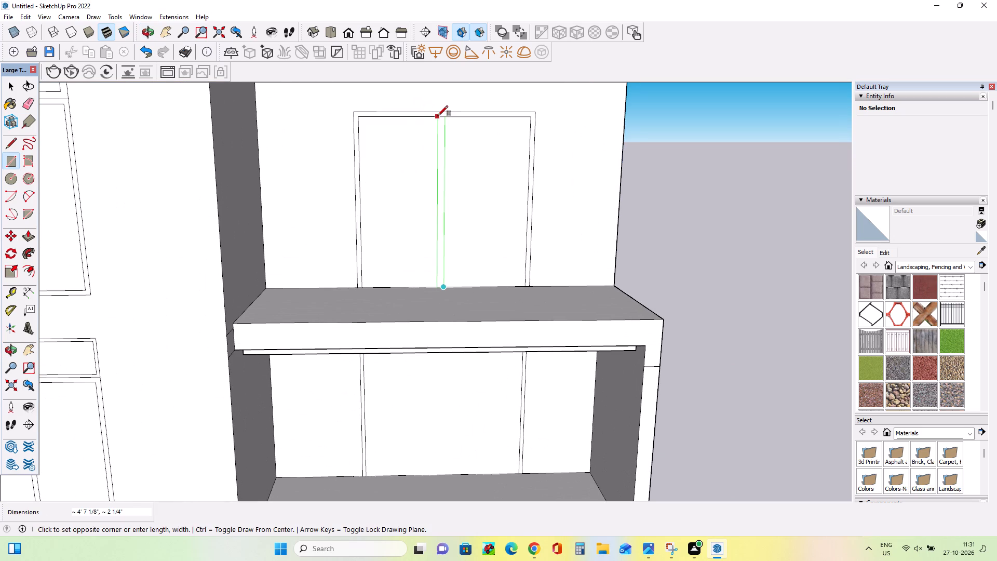
{"action": "scroll", "coordinate": [439, 119], "scroll_direction": "up", "scroll_amount": 5}
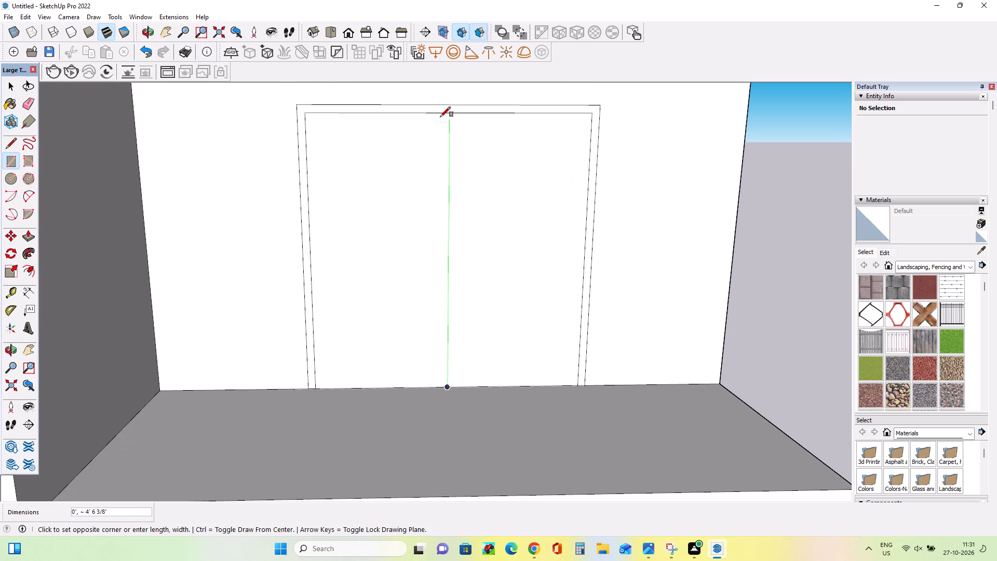
{"action": "scroll", "coordinate": [444, 114], "scroll_direction": "up", "scroll_amount": 3}
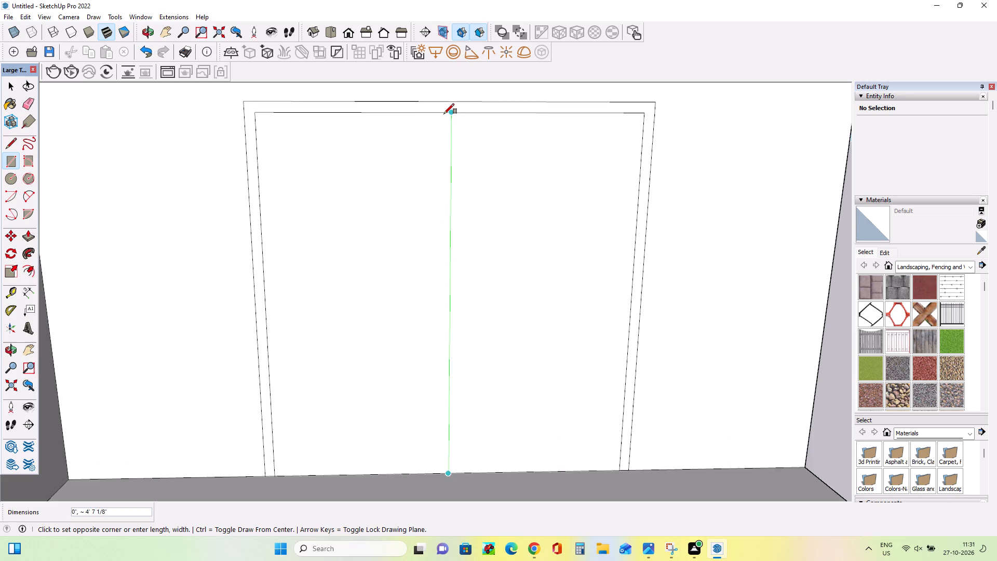
{"action": "scroll", "coordinate": [444, 114], "scroll_direction": "up", "scroll_amount": 3}
{"action": "left_click", "coordinate": [445, 110]}
Draw a centre divider rectangle about 3/4" wide and 3' 11 1/2" tall on the right wing's middle balcony door.
{"action": "scroll", "coordinate": [435, 162], "scroll_direction": "down", "scroll_amount": 3}
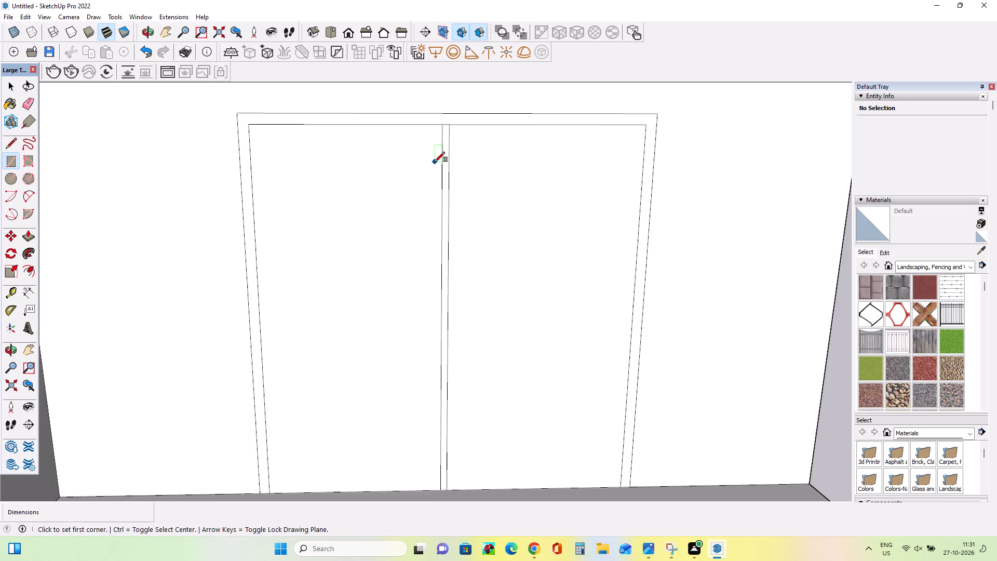
{"action": "scroll", "coordinate": [435, 162], "scroll_direction": "down", "scroll_amount": 19}
{"action": "middle_click_drag", "start_coordinate": [465, 369], "coordinate": [463, 317]}
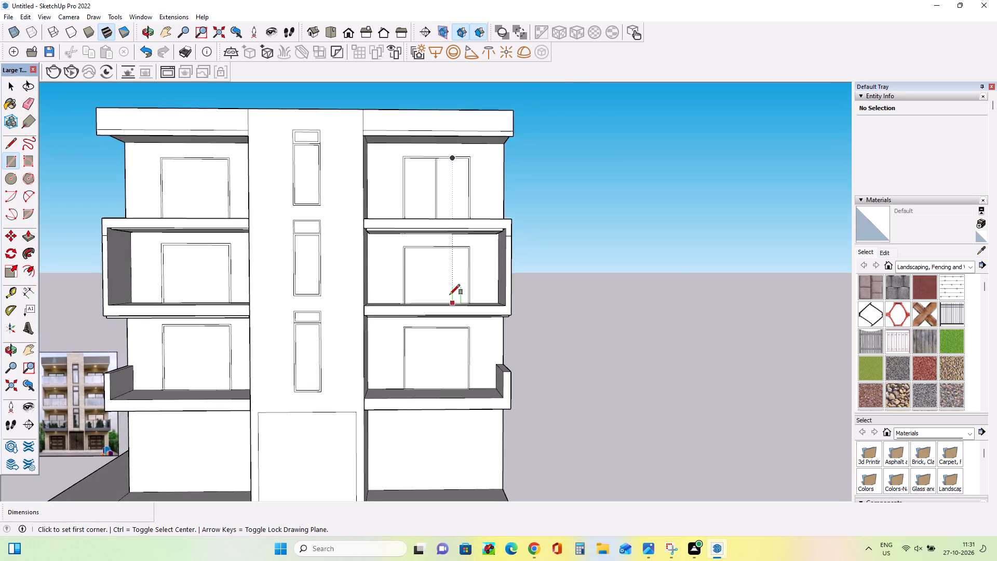
{"action": "scroll", "coordinate": [430, 273], "scroll_direction": "up", "scroll_amount": 7}
{"action": "left_click", "coordinate": [441, 222]}
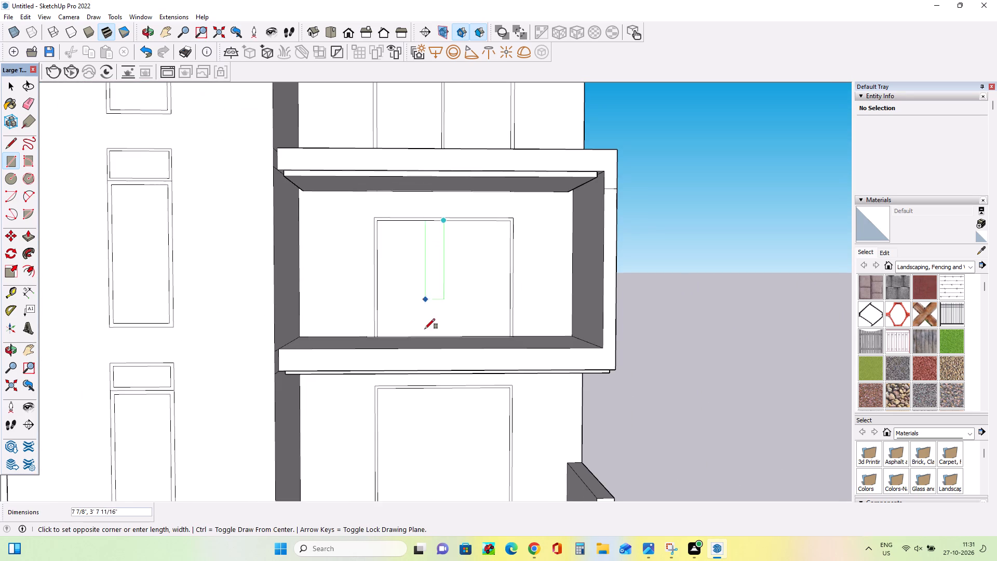
{"action": "middle_click_drag", "start_coordinate": [426, 336], "coordinate": [437, 410]}
{"action": "scroll", "coordinate": [438, 346], "scroll_direction": "up", "scroll_amount": 8}
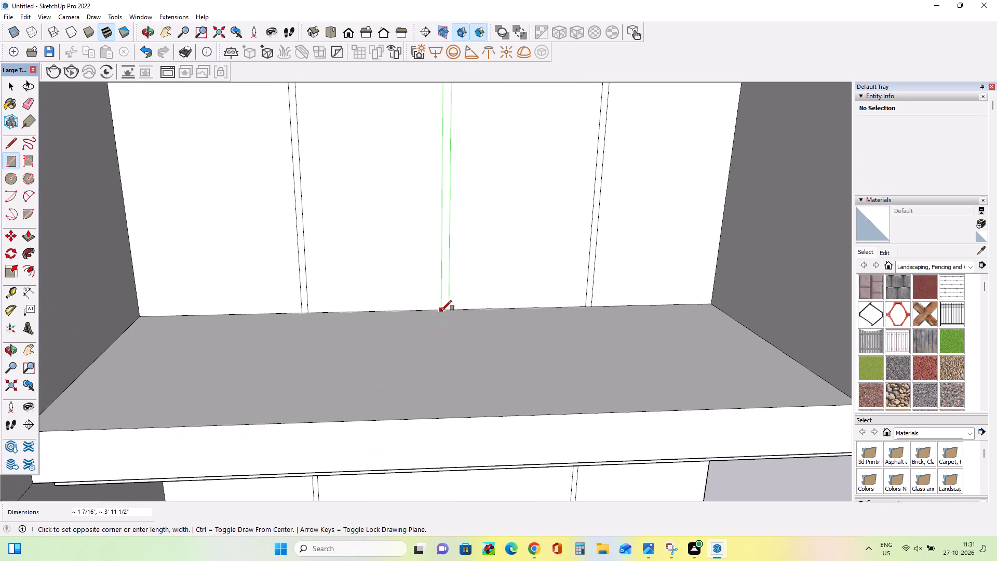
{"action": "scroll", "coordinate": [441, 310], "scroll_direction": "up", "scroll_amount": 6}
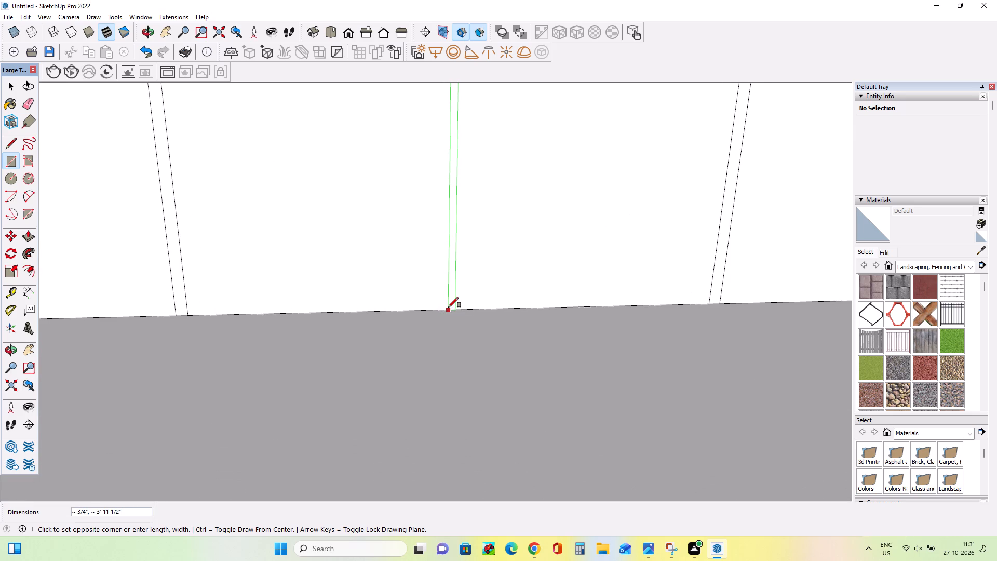
{"action": "left_click", "coordinate": [449, 308]}
Draw a centre divider rectangle about 1 5/16" wide and 4' 4 1/4" tall on the right wing's lowest balcony door.
{"action": "scroll", "coordinate": [390, 311], "scroll_direction": "down", "scroll_amount": 1}
{"action": "scroll", "coordinate": [390, 311], "scroll_direction": "up", "scroll_amount": 1}
{"action": "scroll", "coordinate": [390, 311], "scroll_direction": "down", "scroll_amount": 8}
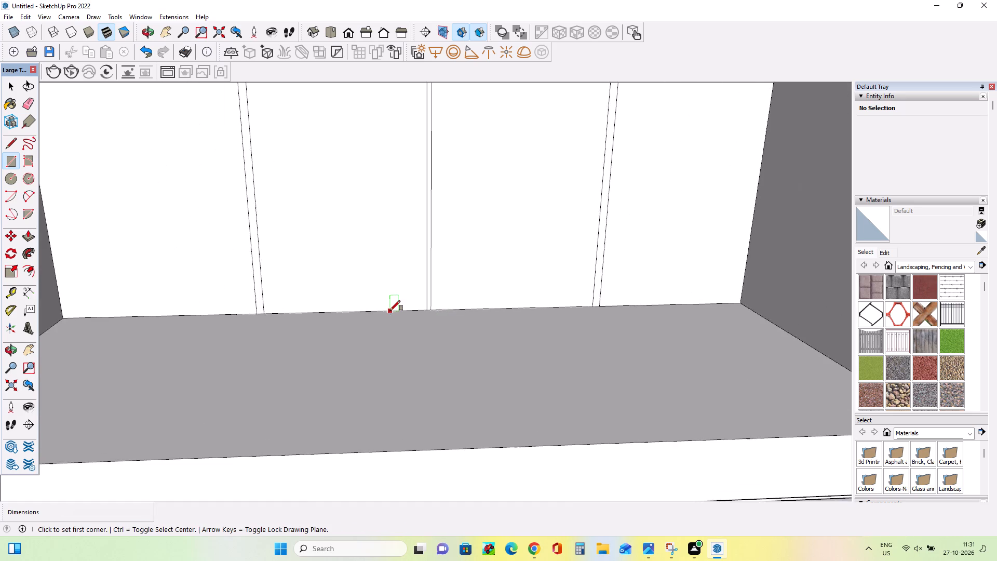
{"action": "scroll", "coordinate": [390, 311], "scroll_direction": "down", "scroll_amount": 11}
{"action": "middle_click_drag", "start_coordinate": [410, 453], "coordinate": [423, 376]}
{"action": "scroll", "coordinate": [390, 439], "scroll_direction": "up", "scroll_amount": 2}
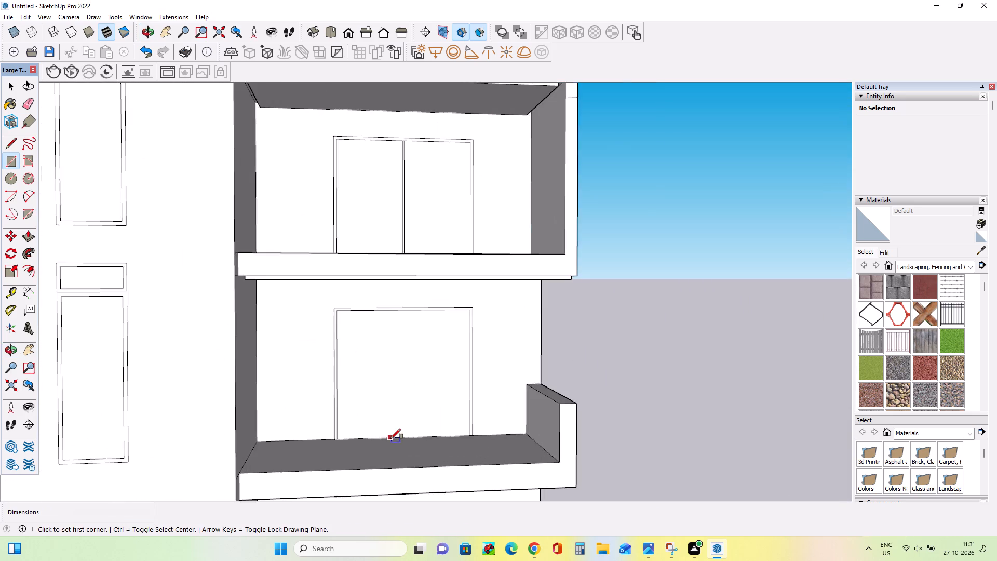
{"action": "scroll", "coordinate": [390, 439], "scroll_direction": "up", "scroll_amount": 5}
{"action": "middle_click_drag", "start_coordinate": [395, 443], "coordinate": [400, 467]}
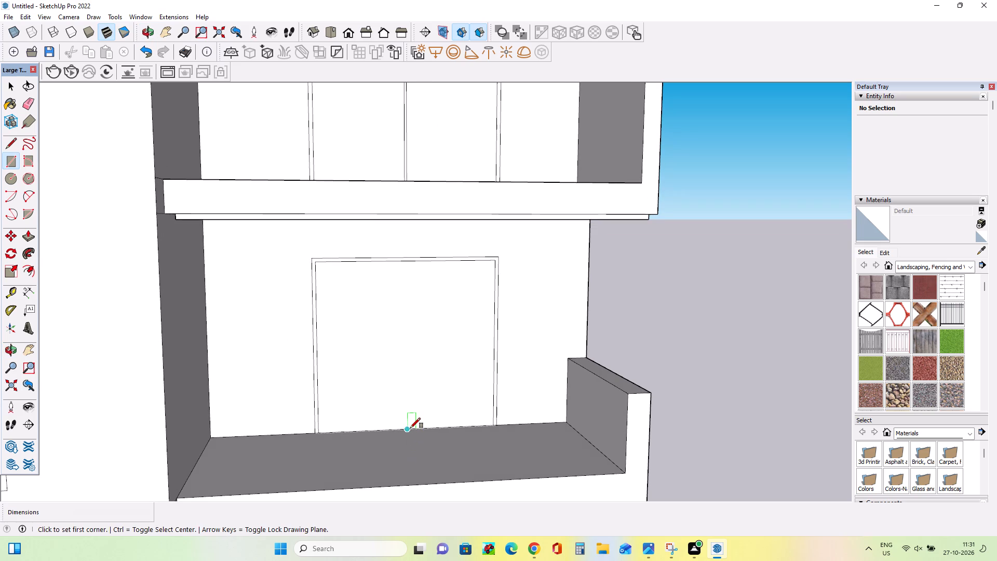
{"action": "left_click", "coordinate": [410, 428]}
{"action": "scroll", "coordinate": [420, 261], "scroll_direction": "up", "scroll_amount": 5}
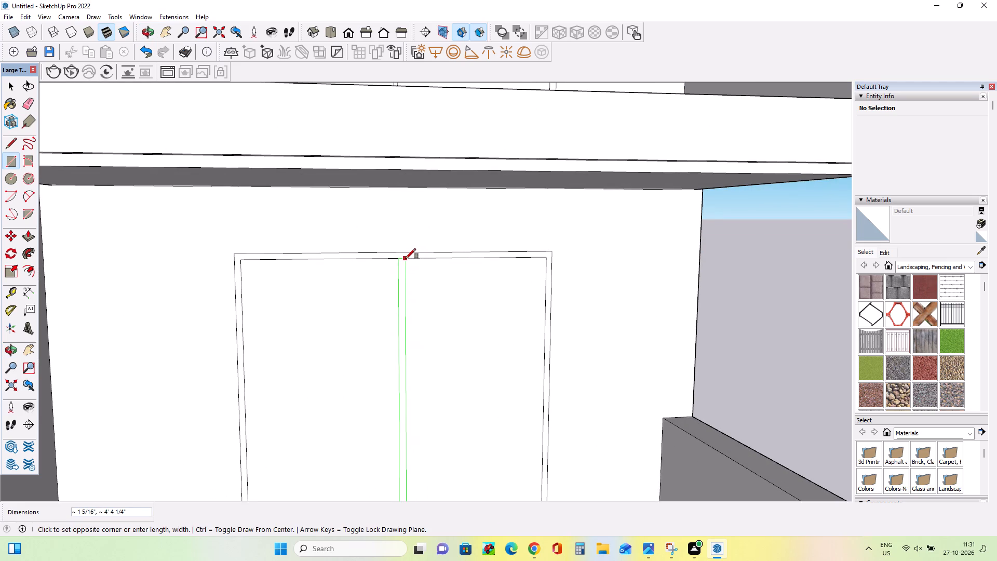
{"action": "left_click", "coordinate": [406, 259]}
Draw a centre divider rectangle about 1 1/4" wide and 4' 6 7/16" tall on the left wing's lowest balcony door.
{"action": "scroll", "coordinate": [429, 288], "scroll_direction": "down", "scroll_amount": 19}
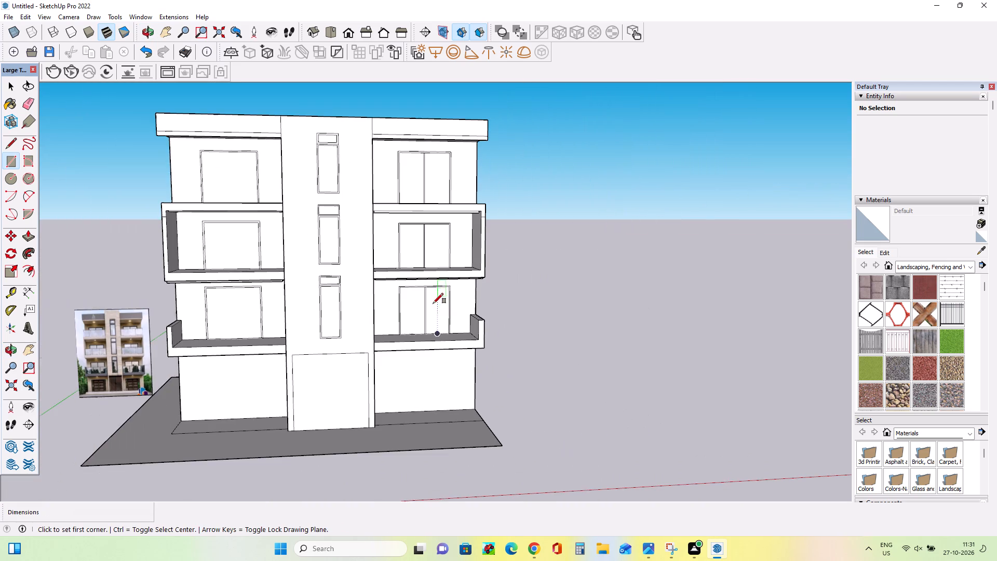
{"action": "middle_click_drag", "start_coordinate": [483, 382], "coordinate": [480, 397]}
{"action": "scroll", "coordinate": [193, 316], "scroll_direction": "up", "scroll_amount": 7}
{"action": "middle_click_drag", "start_coordinate": [243, 337], "coordinate": [280, 321]}
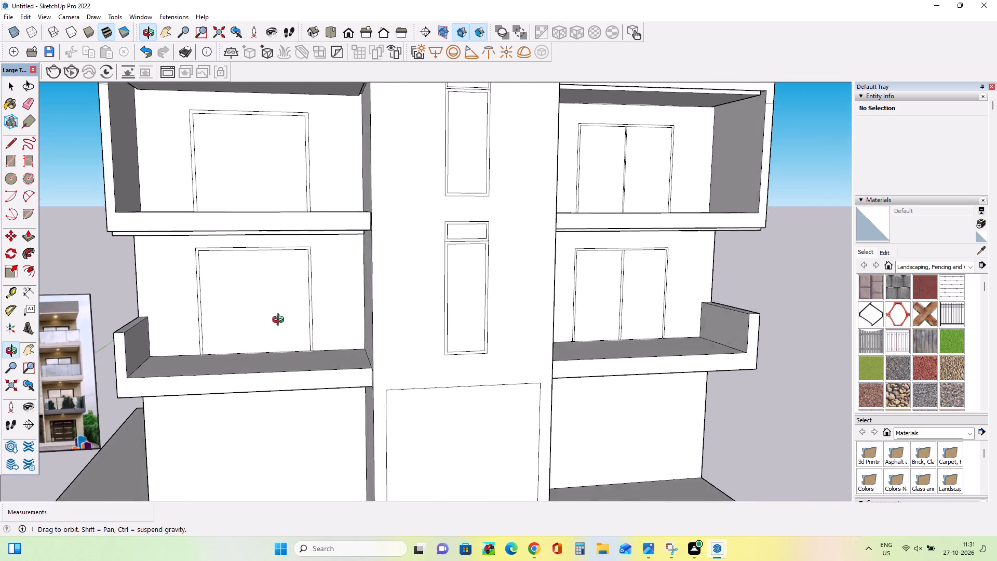
{"action": "middle_click_drag", "start_coordinate": [280, 321], "coordinate": [290, 338]}
{"action": "left_click", "coordinate": [256, 358]}
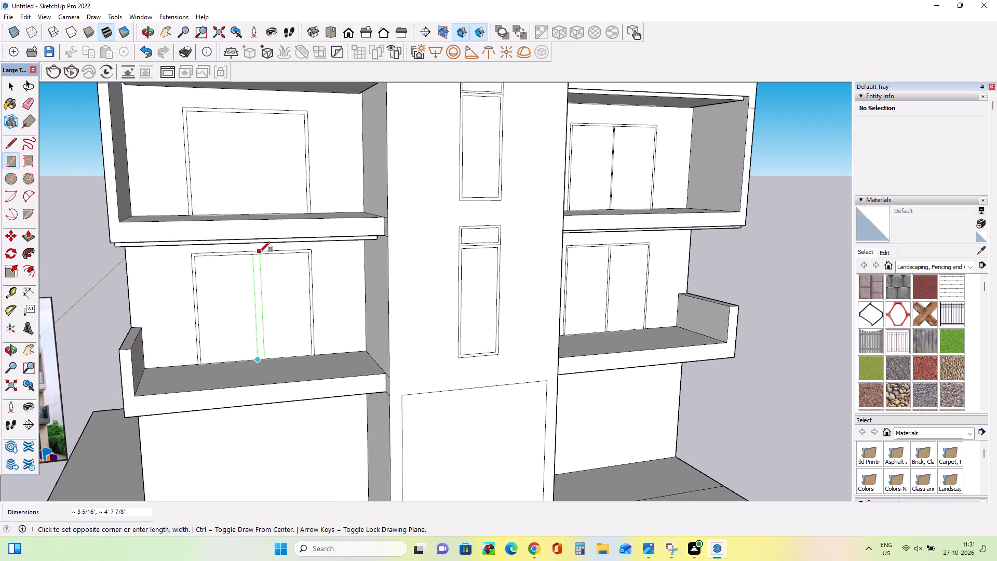
{"action": "scroll", "coordinate": [260, 255], "scroll_direction": "up", "scroll_amount": 6}
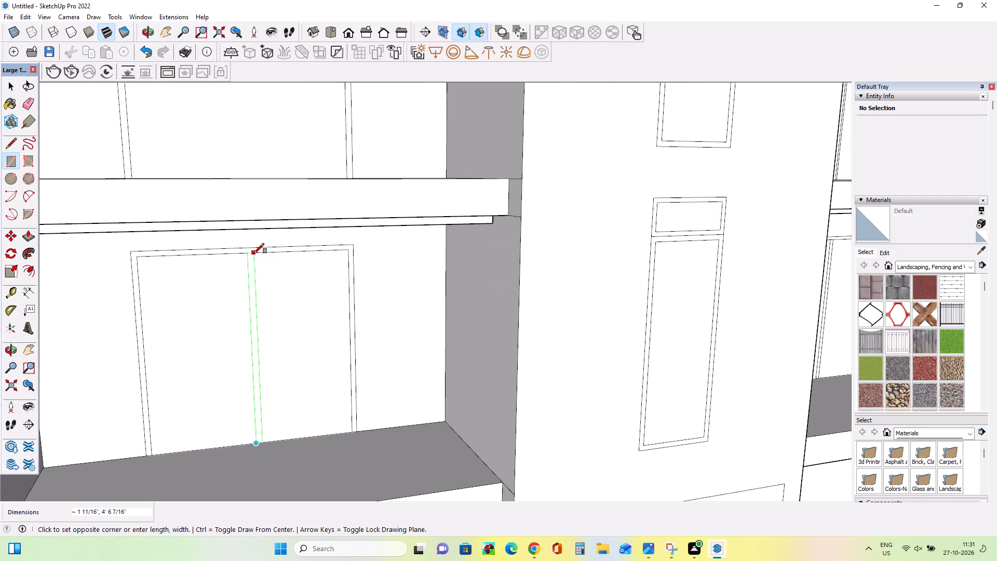
{"action": "scroll", "coordinate": [254, 253], "scroll_direction": "up", "scroll_amount": 5}
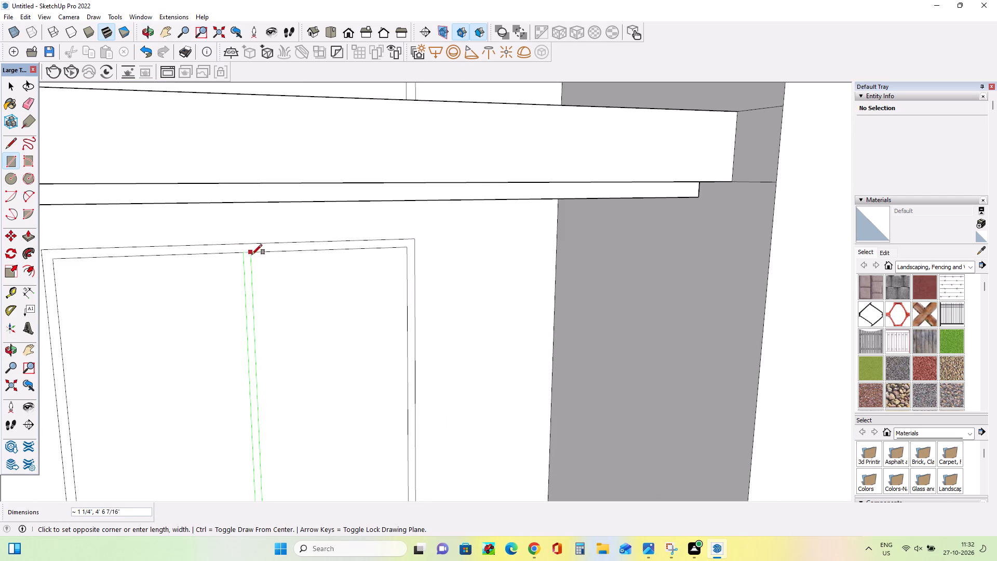
{"action": "left_click", "coordinate": [252, 254]}
Draw a centre divider rectangle about 1 3/8" wide and 4' 11/16" tall on the left wing's middle balcony door.
{"action": "scroll", "coordinate": [262, 310], "scroll_direction": "down", "scroll_amount": 6}
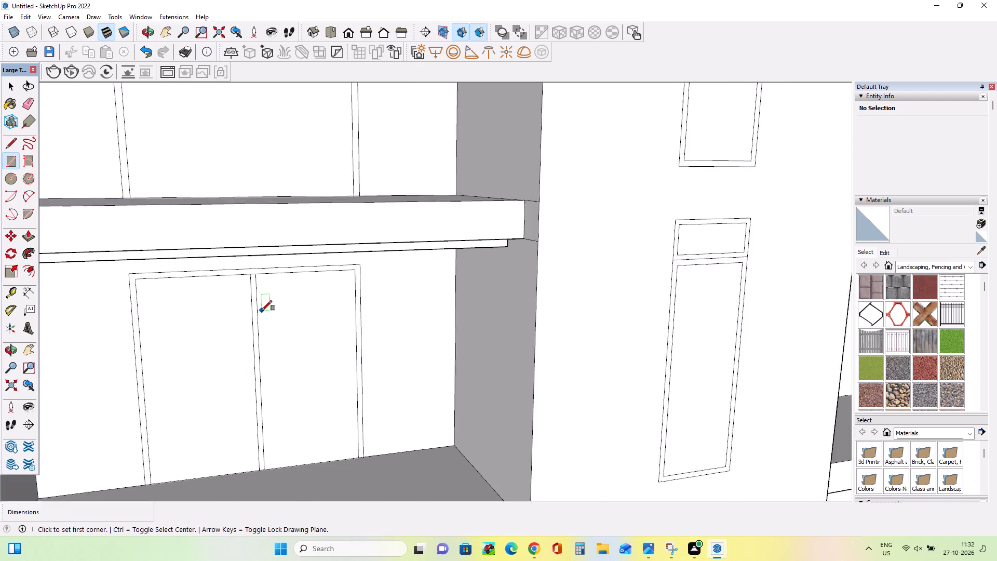
{"action": "scroll", "coordinate": [262, 311], "scroll_direction": "down", "scroll_amount": 16}
{"action": "middle_click_drag", "start_coordinate": [360, 342], "coordinate": [347, 360]}
{"action": "scroll", "coordinate": [234, 283], "scroll_direction": "up", "scroll_amount": 2}
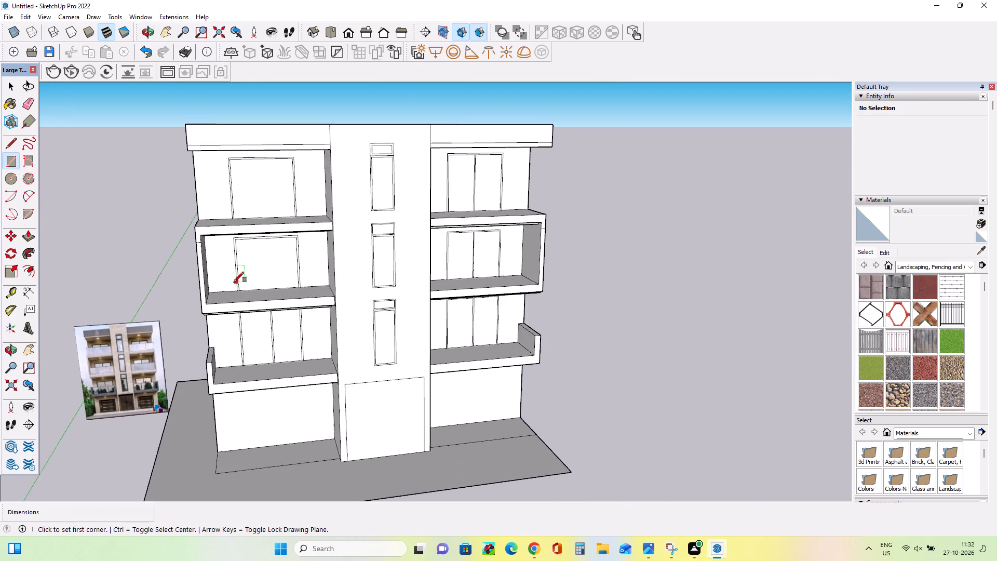
{"action": "scroll", "coordinate": [234, 282], "scroll_direction": "up", "scroll_amount": 9}
{"action": "left_click", "coordinate": [291, 287]}
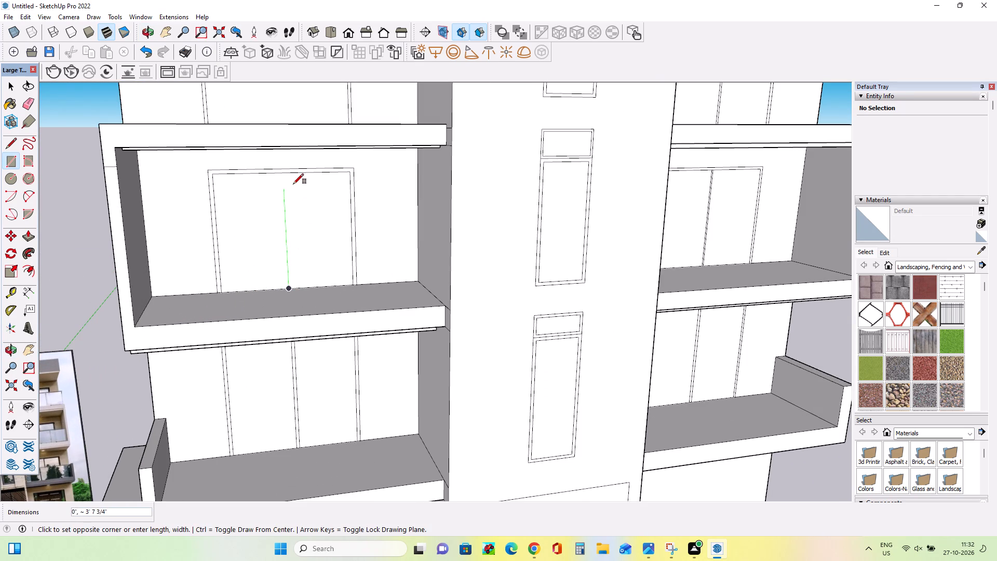
{"action": "scroll", "coordinate": [295, 172], "scroll_direction": "up", "scroll_amount": 6}
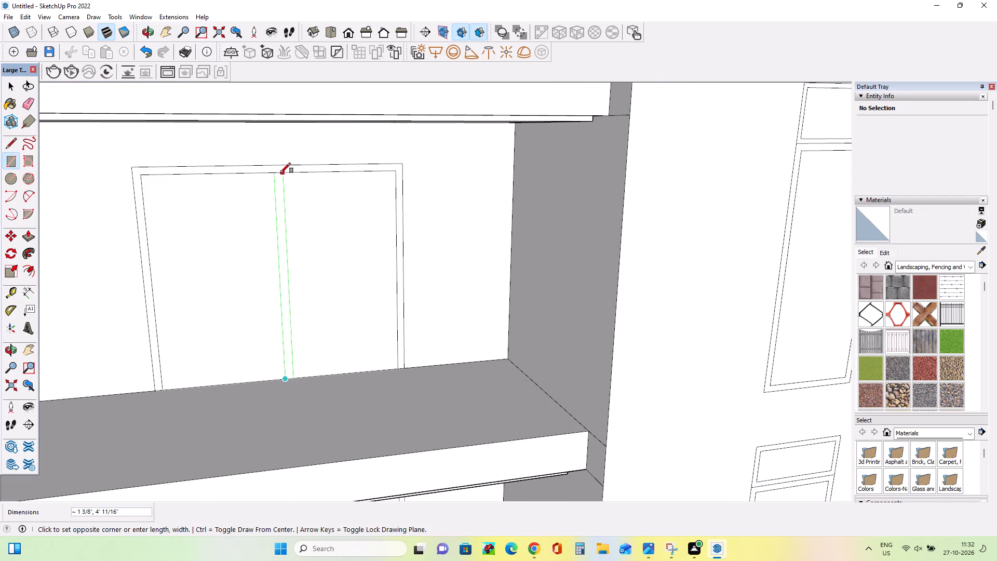
{"action": "left_click", "coordinate": [280, 173]}
Draw a centre divider rectangle about 1 1/16" wide and 4' 5 7/16" tall on the left wing's top balcony door.
{"action": "scroll", "coordinate": [266, 289], "scroll_direction": "down", "scroll_amount": 6}
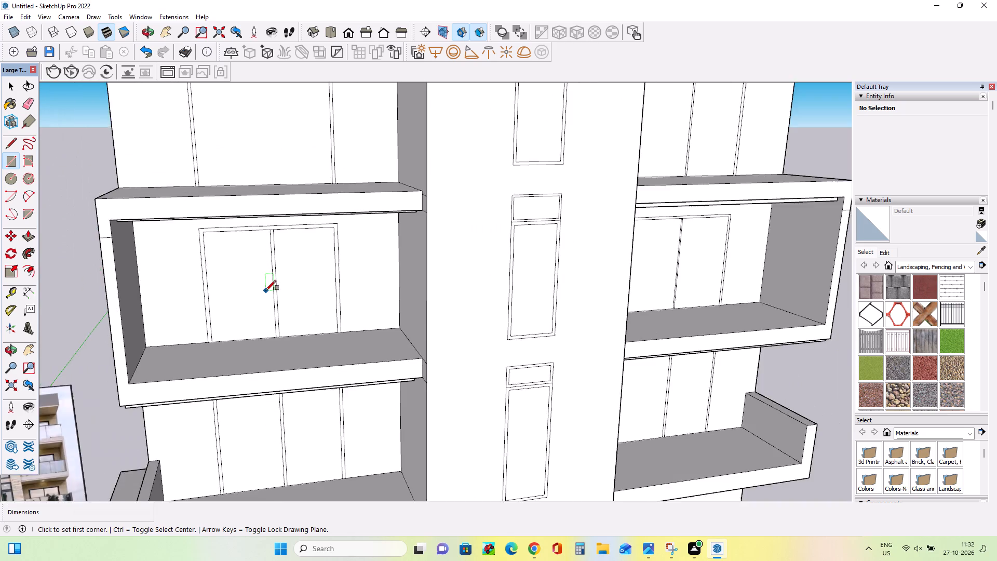
{"action": "scroll", "coordinate": [266, 290], "scroll_direction": "down", "scroll_amount": 11}
{"action": "middle_click_drag", "start_coordinate": [300, 229], "coordinate": [305, 197]}
{"action": "scroll", "coordinate": [270, 223], "scroll_direction": "up", "scroll_amount": 4}
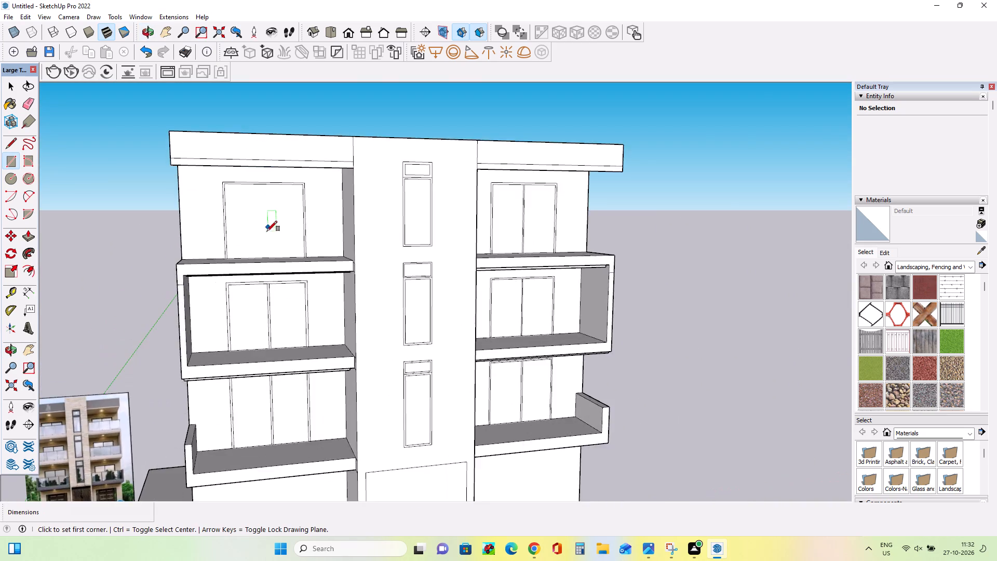
{"action": "scroll", "coordinate": [267, 231], "scroll_direction": "up", "scroll_amount": 4}
{"action": "middle_click_drag", "start_coordinate": [266, 282], "coordinate": [275, 308]}
{"action": "left_click", "coordinate": [264, 273]}
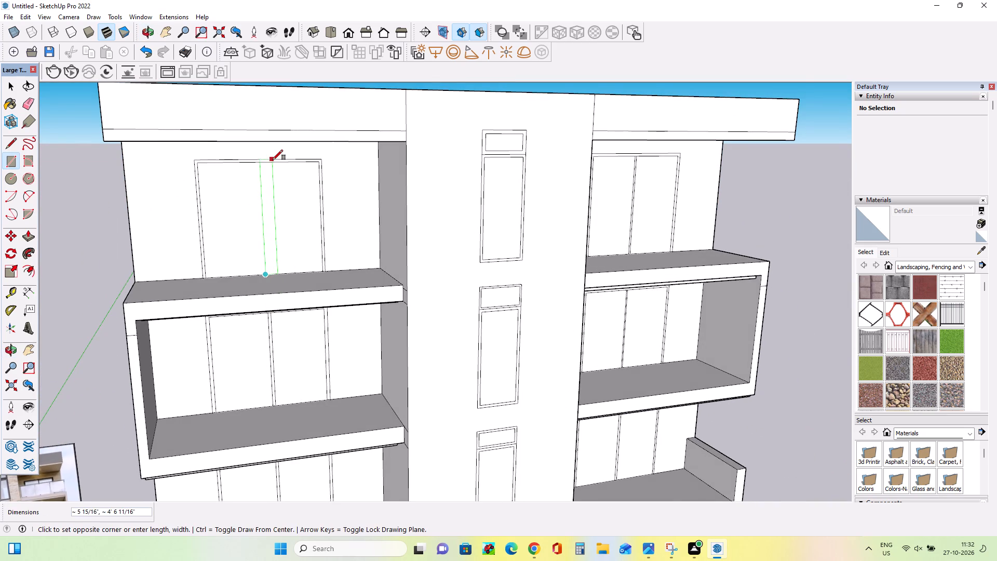
{"action": "scroll", "coordinate": [273, 160], "scroll_direction": "up", "scroll_amount": 6}
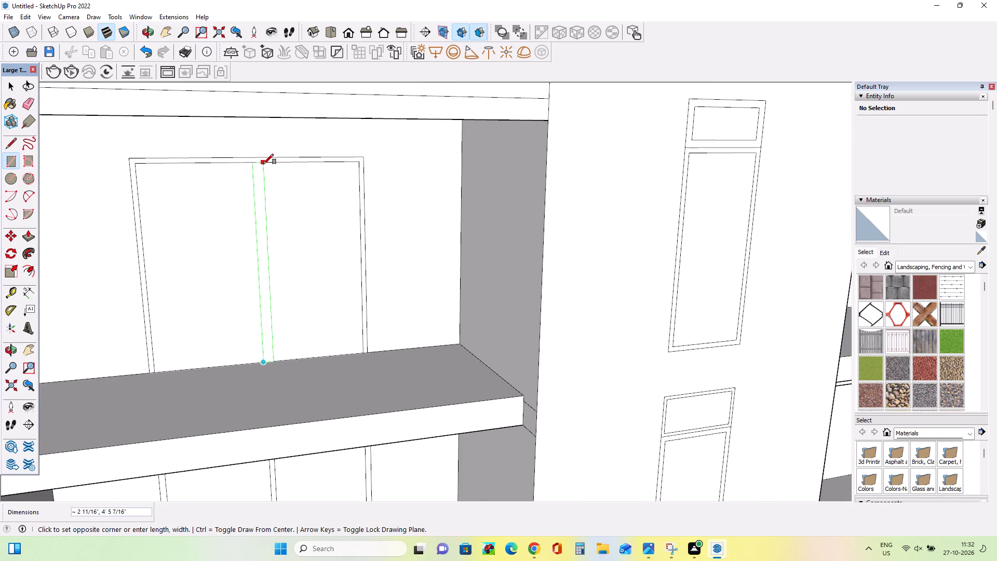
{"action": "scroll", "coordinate": [261, 164], "scroll_direction": "up", "scroll_amount": 3}
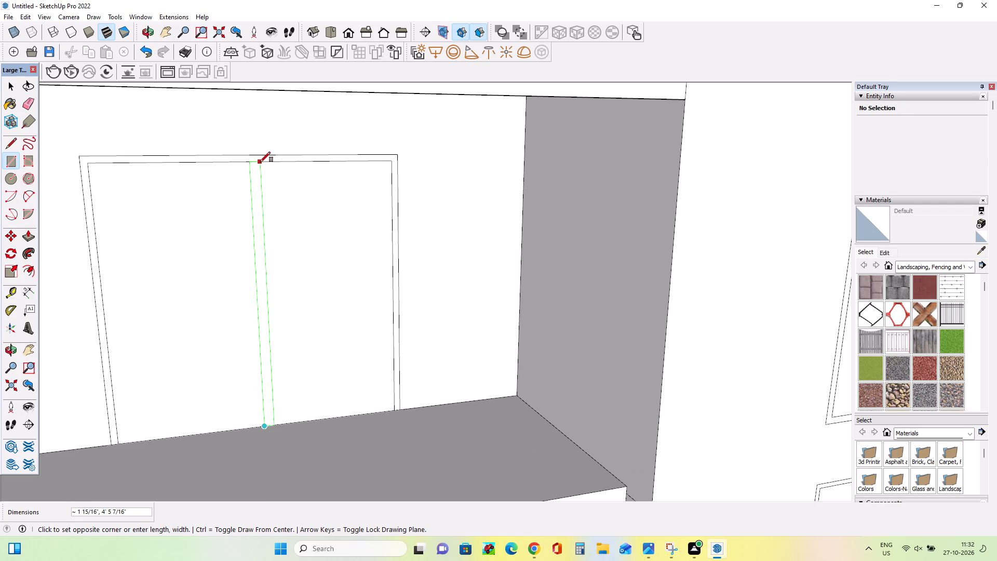
{"action": "scroll", "coordinate": [259, 162], "scroll_direction": "up", "scroll_amount": 3}
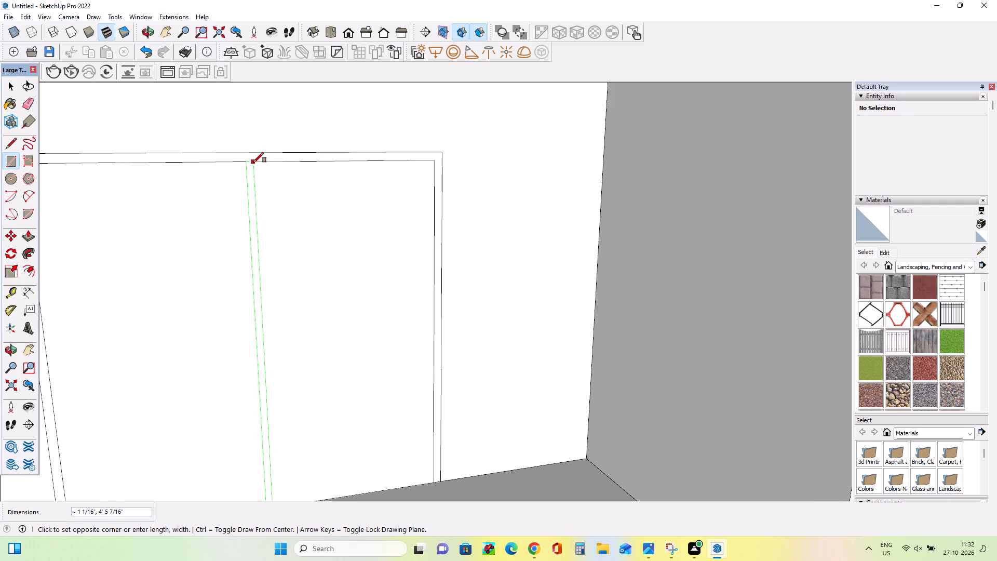
{"action": "left_click", "coordinate": [253, 163]}
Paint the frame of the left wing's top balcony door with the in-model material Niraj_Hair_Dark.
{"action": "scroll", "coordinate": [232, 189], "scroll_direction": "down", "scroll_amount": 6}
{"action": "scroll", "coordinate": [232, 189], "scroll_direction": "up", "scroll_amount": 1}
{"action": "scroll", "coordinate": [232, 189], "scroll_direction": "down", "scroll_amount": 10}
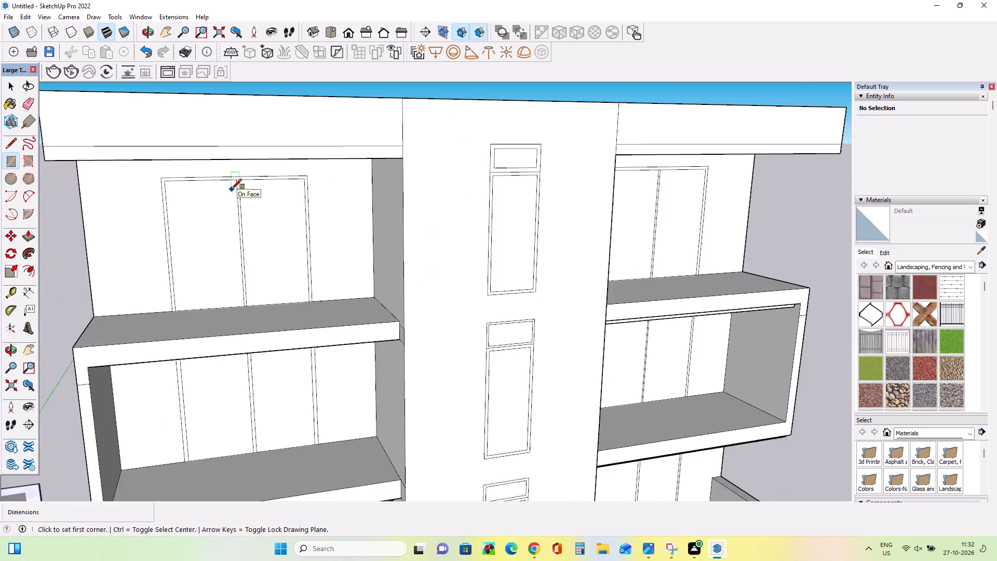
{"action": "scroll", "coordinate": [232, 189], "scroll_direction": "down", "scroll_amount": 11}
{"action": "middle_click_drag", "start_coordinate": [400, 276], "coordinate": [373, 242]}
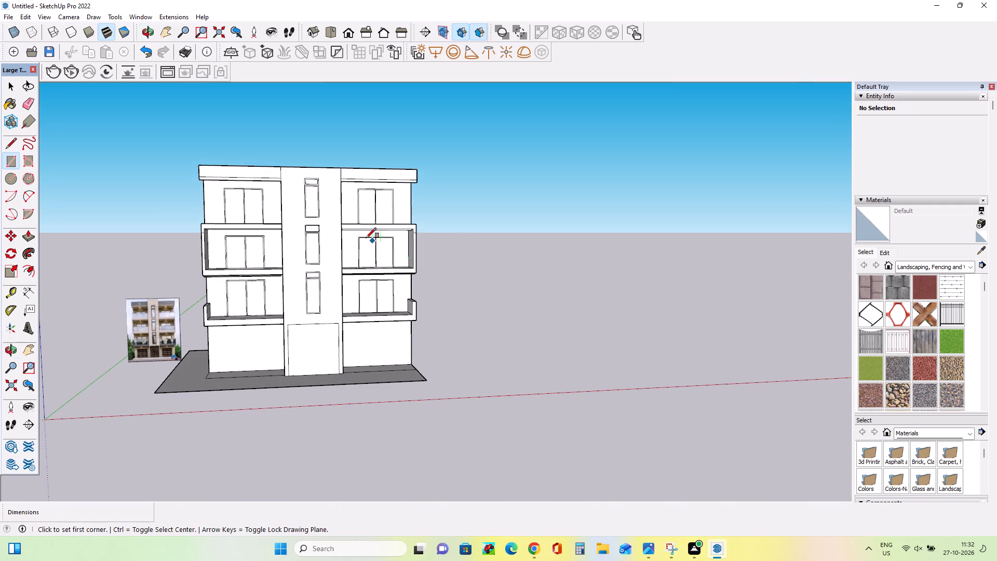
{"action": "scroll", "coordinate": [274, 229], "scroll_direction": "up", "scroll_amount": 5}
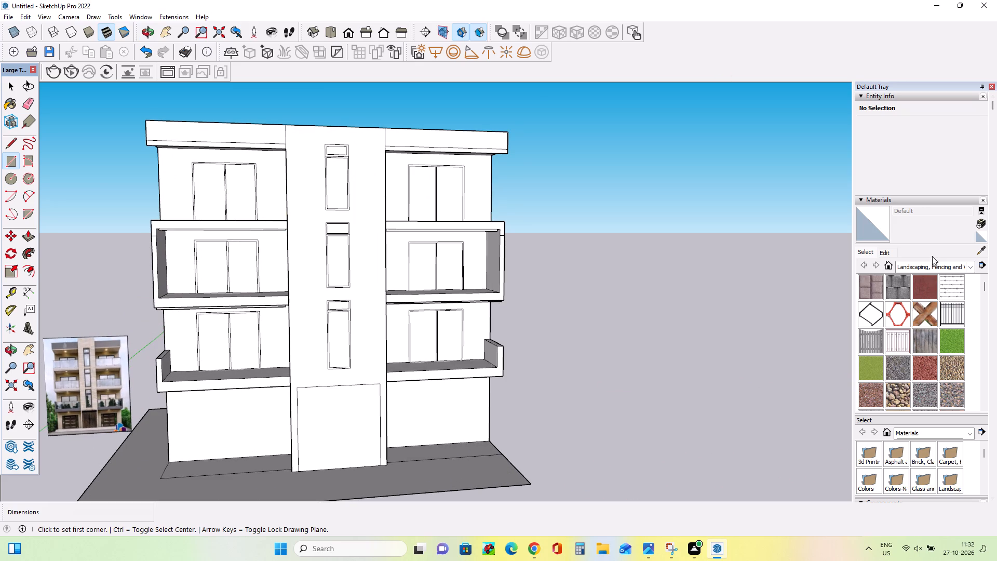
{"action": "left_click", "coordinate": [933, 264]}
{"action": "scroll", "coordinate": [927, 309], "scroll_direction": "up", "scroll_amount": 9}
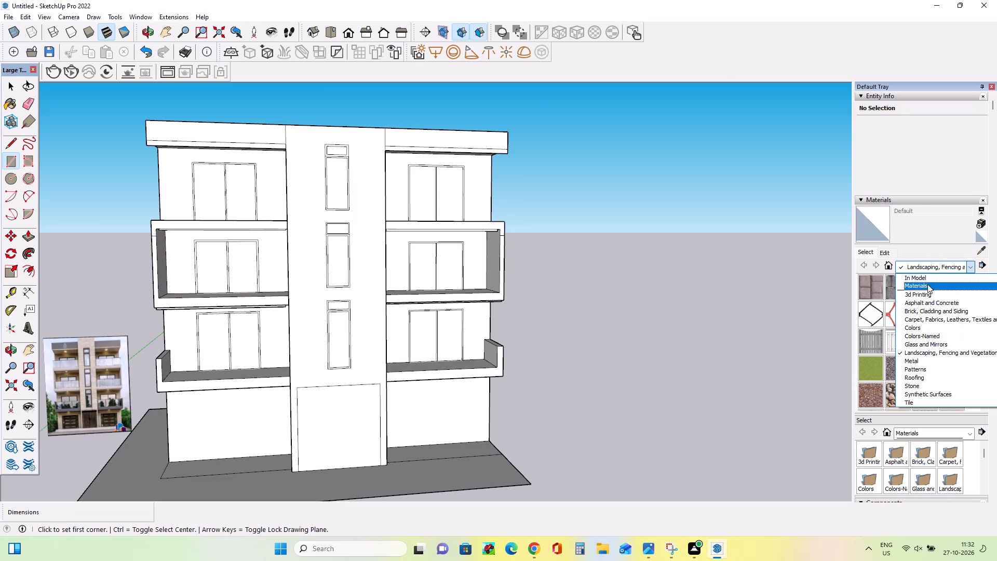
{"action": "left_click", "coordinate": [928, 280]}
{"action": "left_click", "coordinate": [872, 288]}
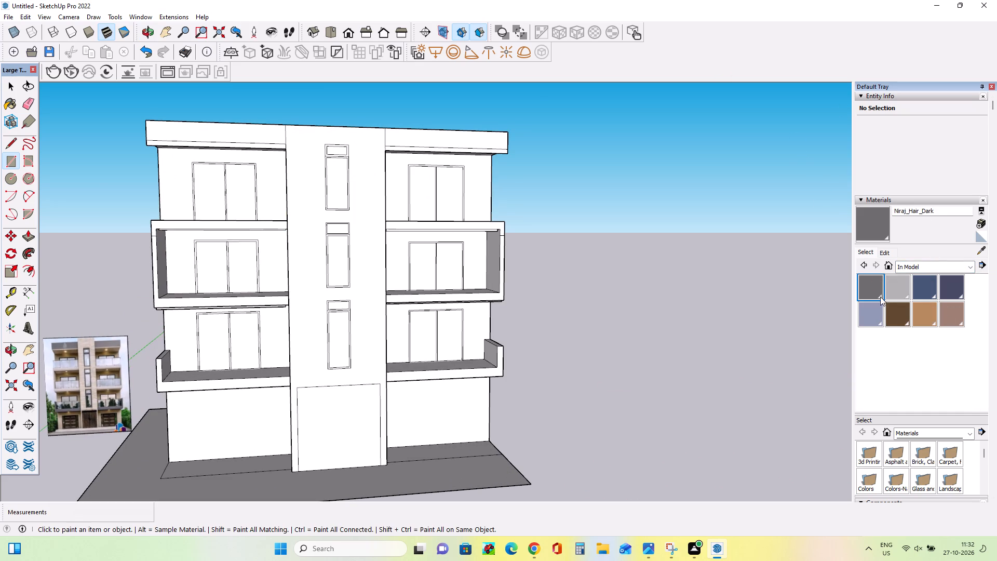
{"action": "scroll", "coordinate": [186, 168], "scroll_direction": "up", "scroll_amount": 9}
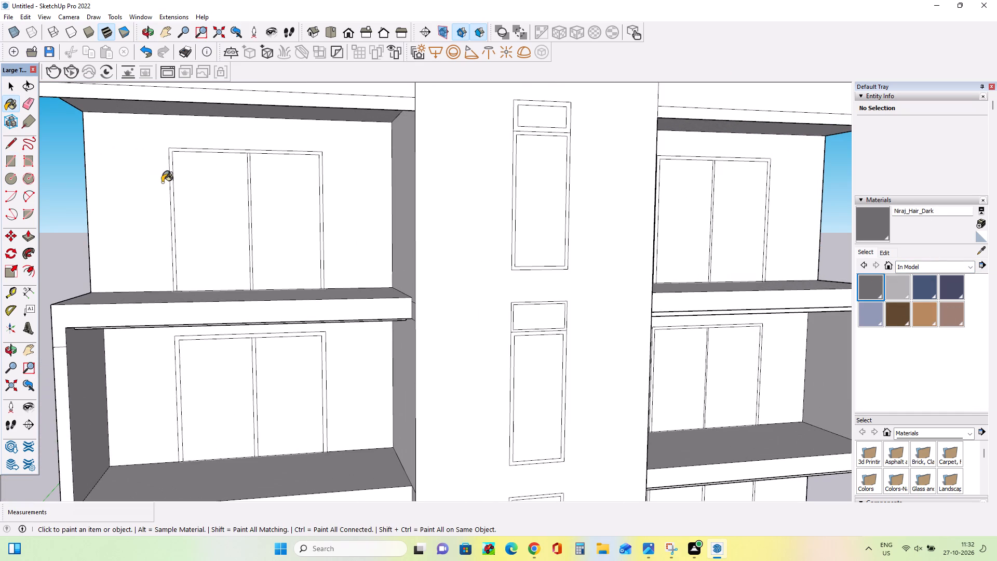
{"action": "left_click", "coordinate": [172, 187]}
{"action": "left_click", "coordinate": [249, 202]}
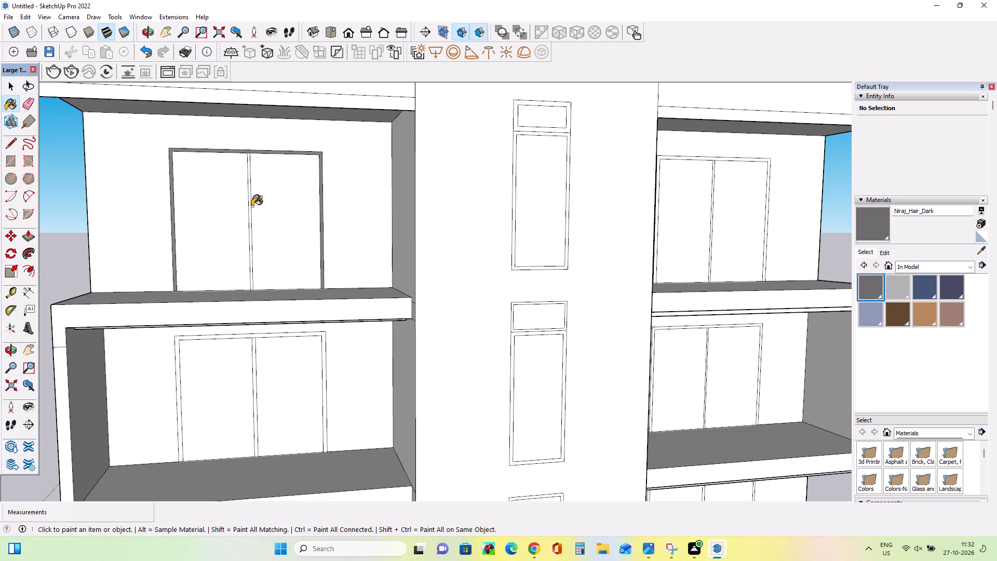
Paint the left wing's top balcony door frame and centre divider with Asphalt New from the Asphalt and Concrete collection.
{"action": "left_click", "coordinate": [947, 270]}
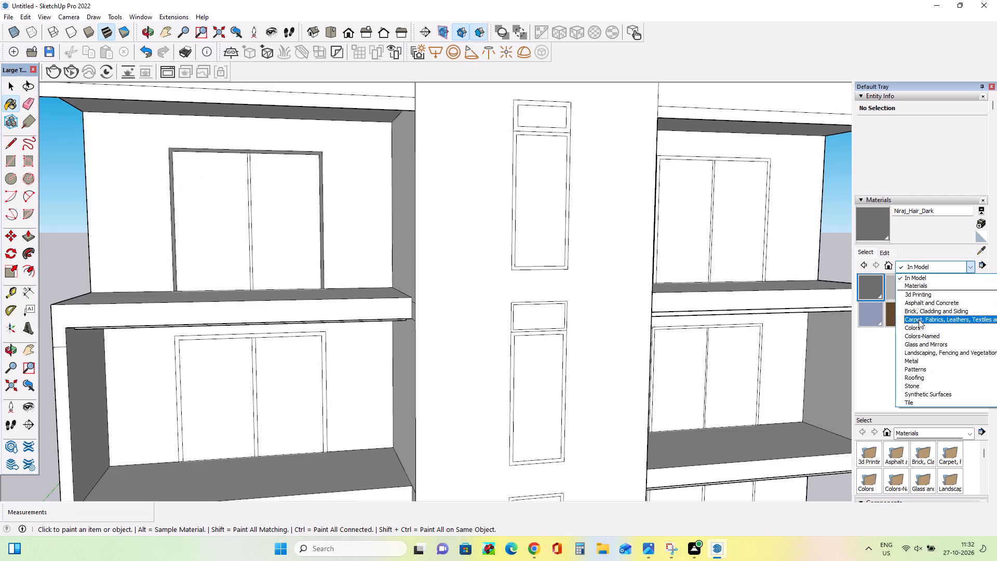
{"action": "left_click", "coordinate": [923, 302]}
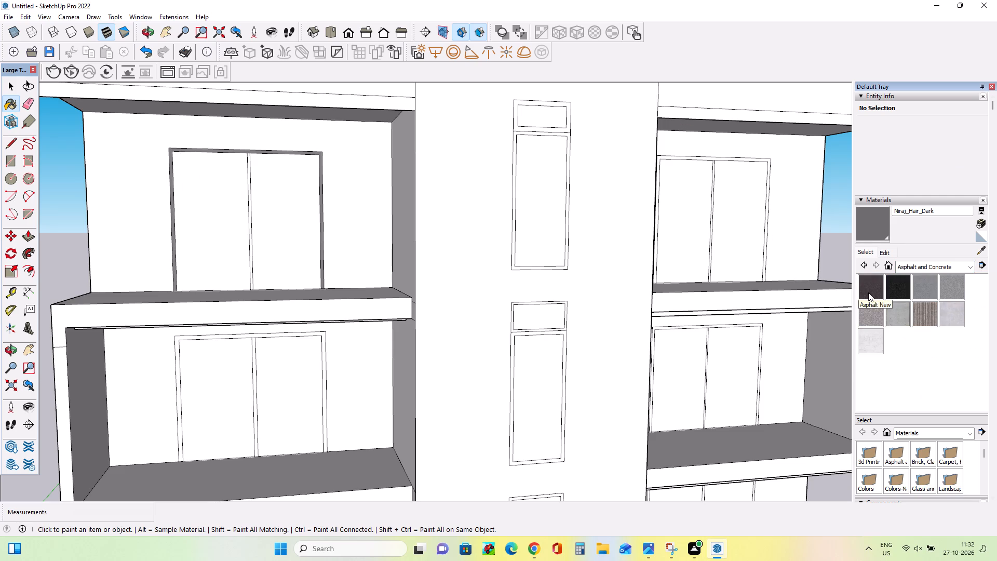
{"action": "left_click", "coordinate": [868, 292]}
{"action": "scroll", "coordinate": [240, 188], "scroll_direction": "up", "scroll_amount": 7}
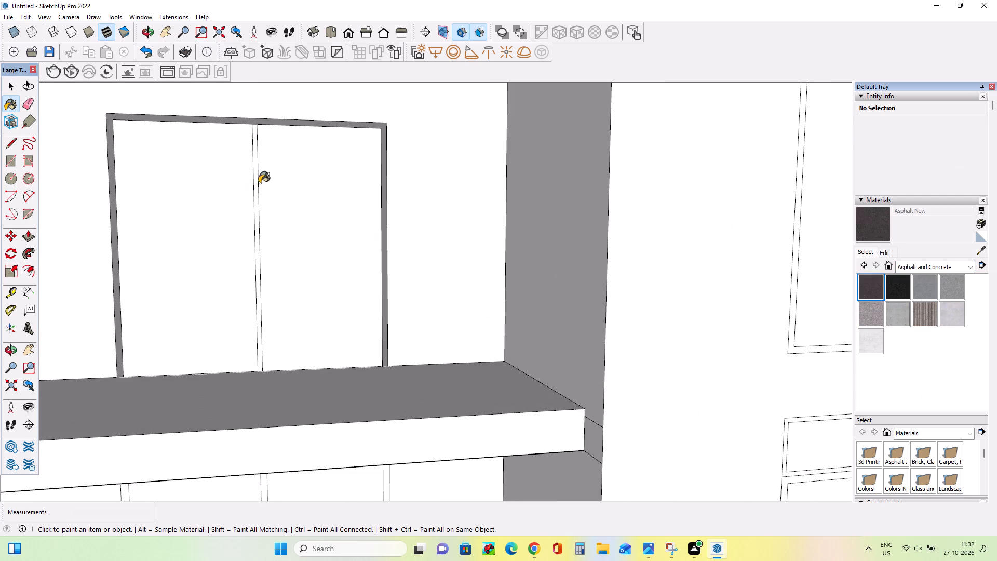
{"action": "left_click", "coordinate": [259, 183]}
{"action": "scroll", "coordinate": [259, 173], "scroll_direction": "up", "scroll_amount": 1}
{"action": "left_click", "coordinate": [278, 112]}
{"action": "left_click", "coordinate": [279, 110]}
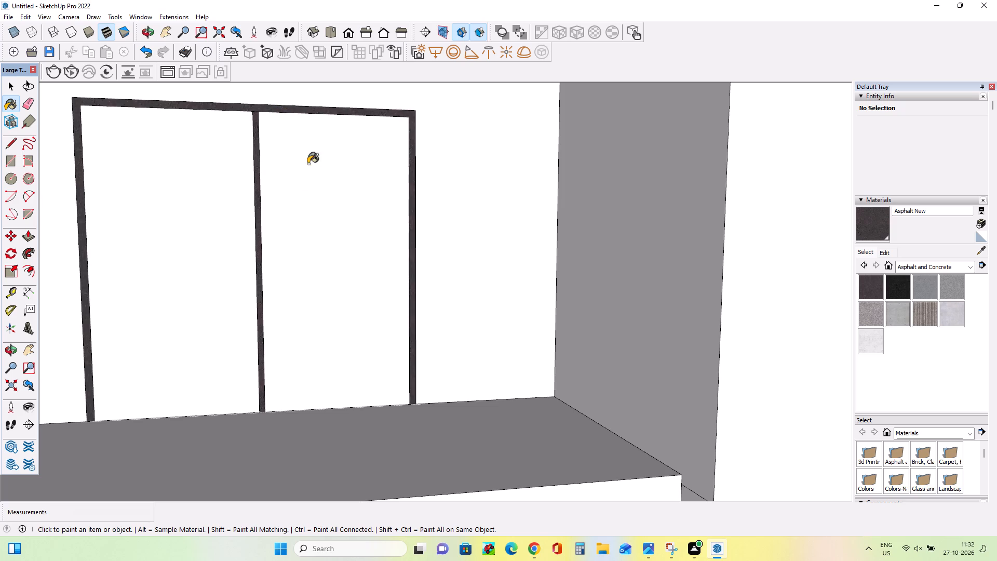
Paint the centre divider and frame of the left wing's middle balcony door with Asphalt New.
{"action": "scroll", "coordinate": [298, 205], "scroll_direction": "down", "scroll_amount": 10}
{"action": "scroll", "coordinate": [388, 491], "scroll_direction": "down", "scroll_amount": 1}
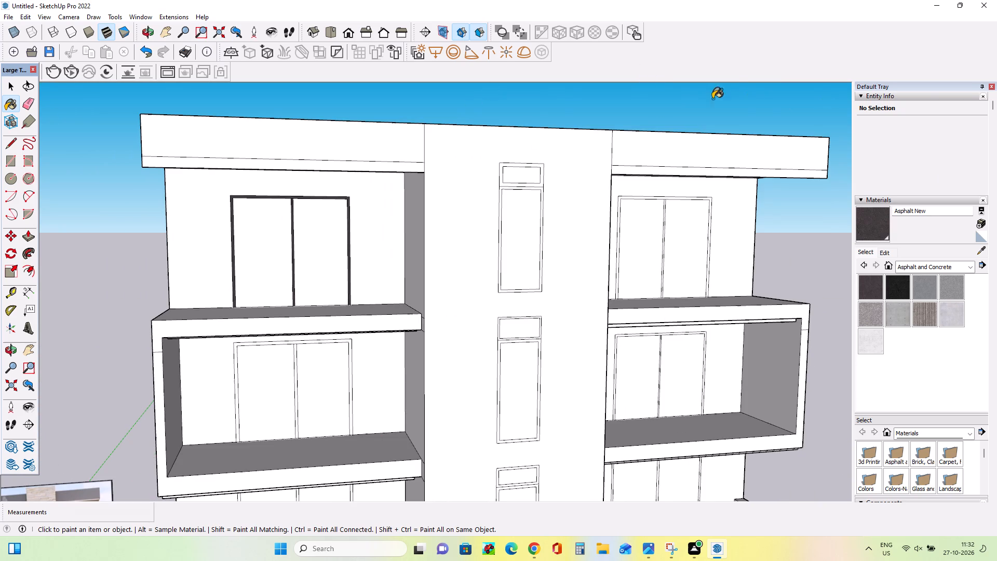
{"action": "scroll", "coordinate": [260, 362], "scroll_direction": "up", "scroll_amount": 7}
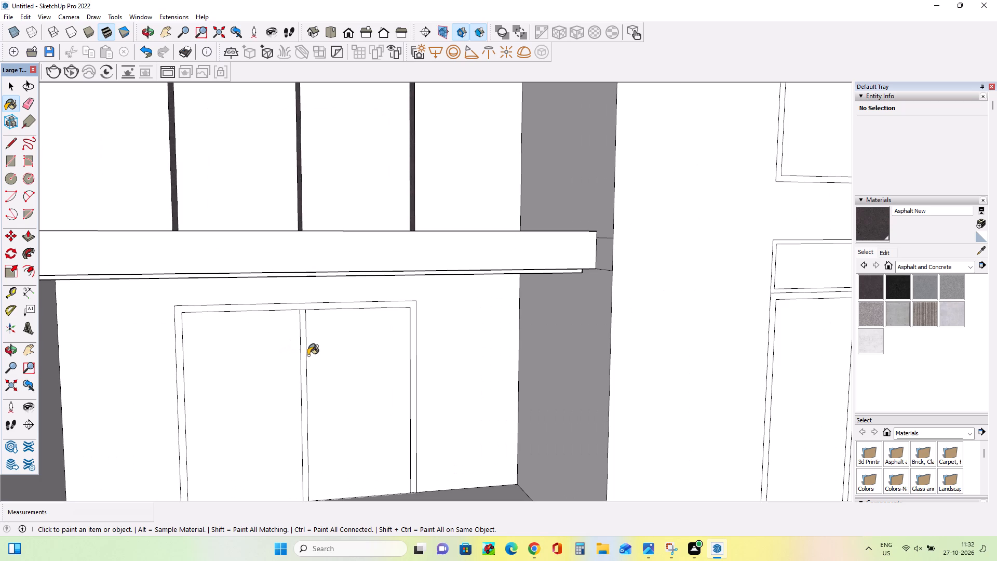
{"action": "left_click", "coordinate": [305, 350]}
{"action": "left_click", "coordinate": [316, 306]}
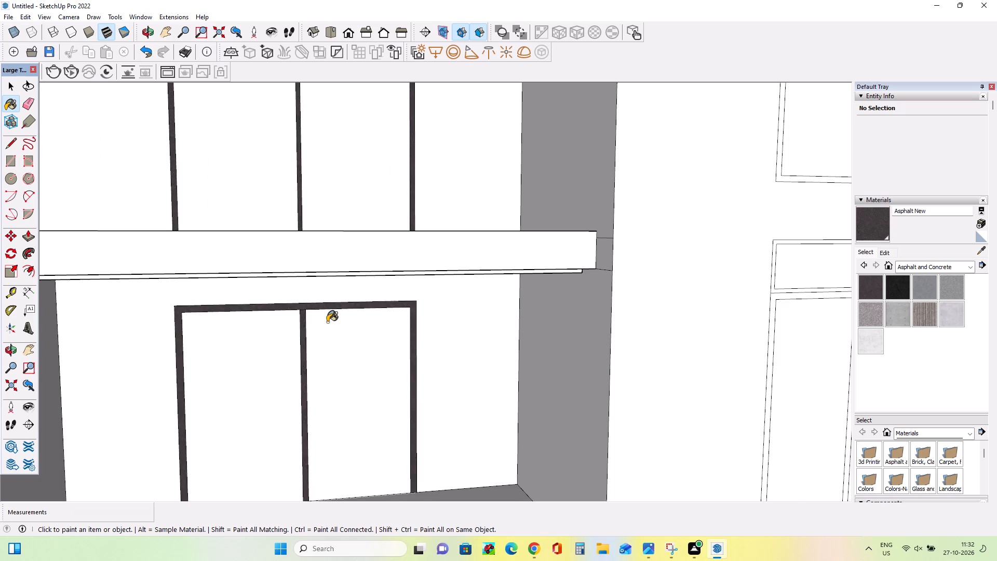
Paint the centre divider and frame of the left wing's lowest balcony door with Asphalt New.
{"action": "scroll", "coordinate": [327, 322], "scroll_direction": "down", "scroll_amount": 4}
{"action": "scroll", "coordinate": [329, 324], "scroll_direction": "down", "scroll_amount": 17}
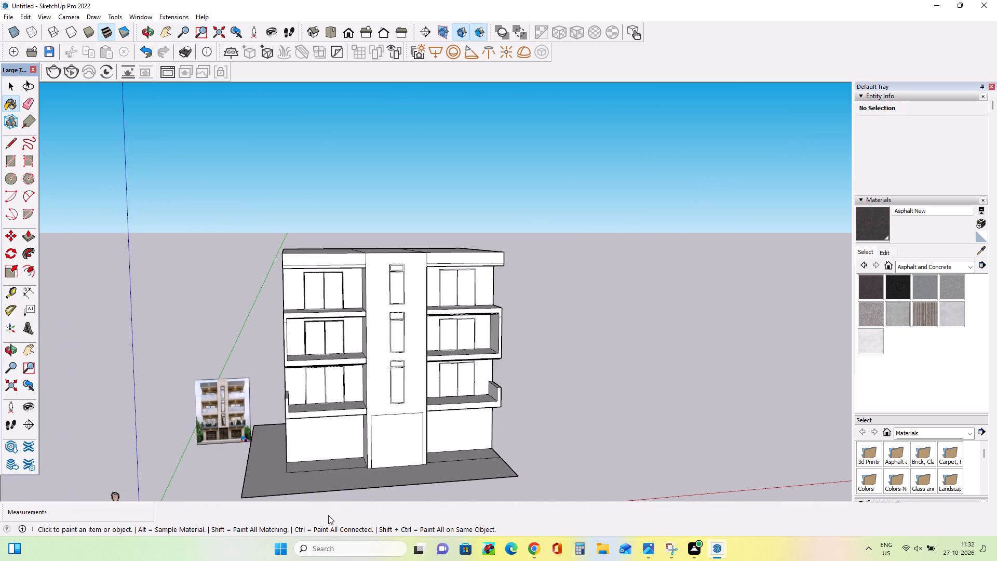
{"action": "scroll", "coordinate": [304, 466], "scroll_direction": "up", "scroll_amount": 13}
{"action": "scroll", "coordinate": [332, 192], "scroll_direction": "up", "scroll_amount": 3}
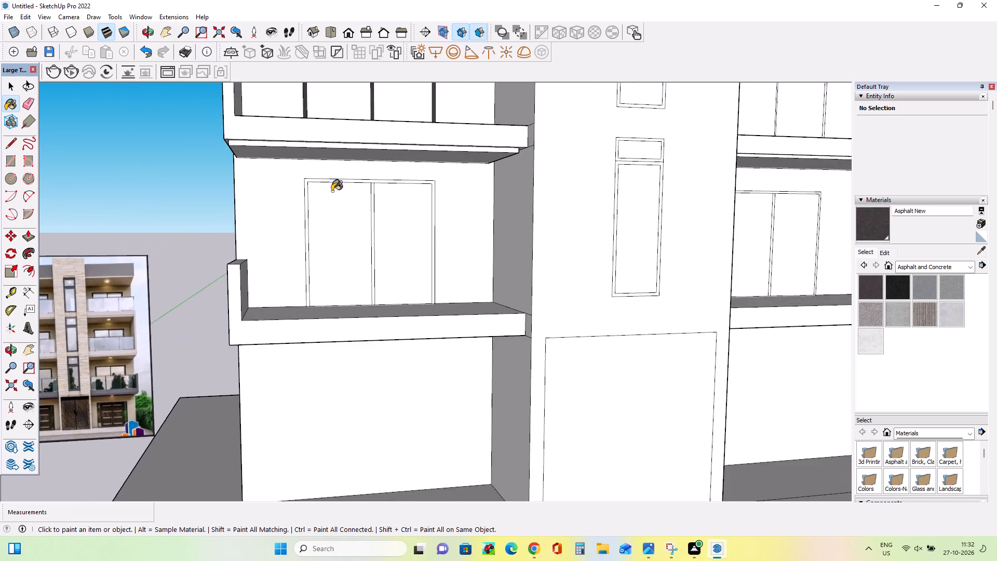
{"action": "scroll", "coordinate": [332, 191], "scroll_direction": "up", "scroll_amount": 9}
{"action": "left_click", "coordinate": [384, 203]}
{"action": "left_click", "coordinate": [389, 180]}
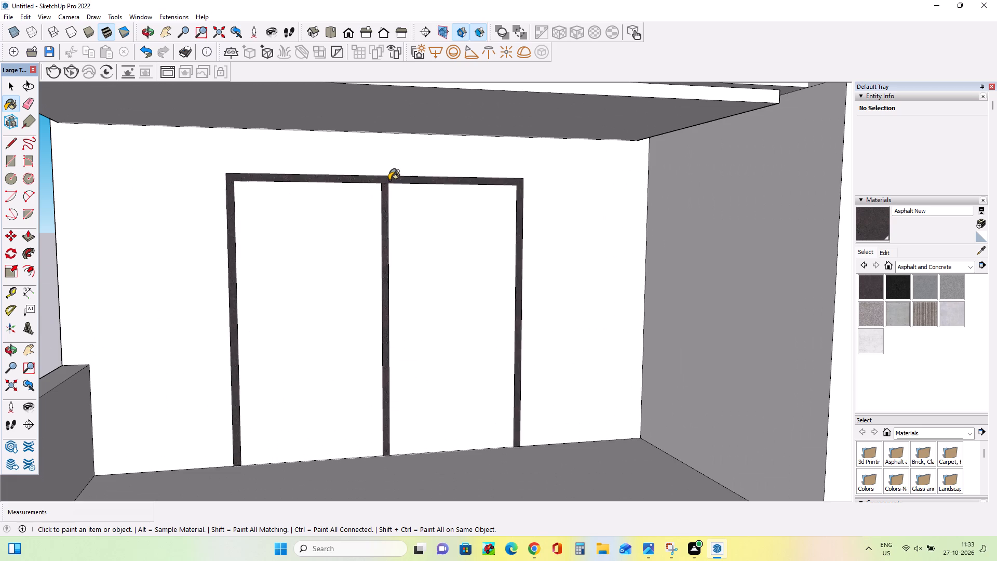
Paint the frame and centre divider of the right wing's middle balcony door with Asphalt New.
{"action": "scroll", "coordinate": [334, 293], "scroll_direction": "down", "scroll_amount": 20}
{"action": "scroll", "coordinate": [334, 293], "scroll_direction": "down", "scroll_amount": 1}
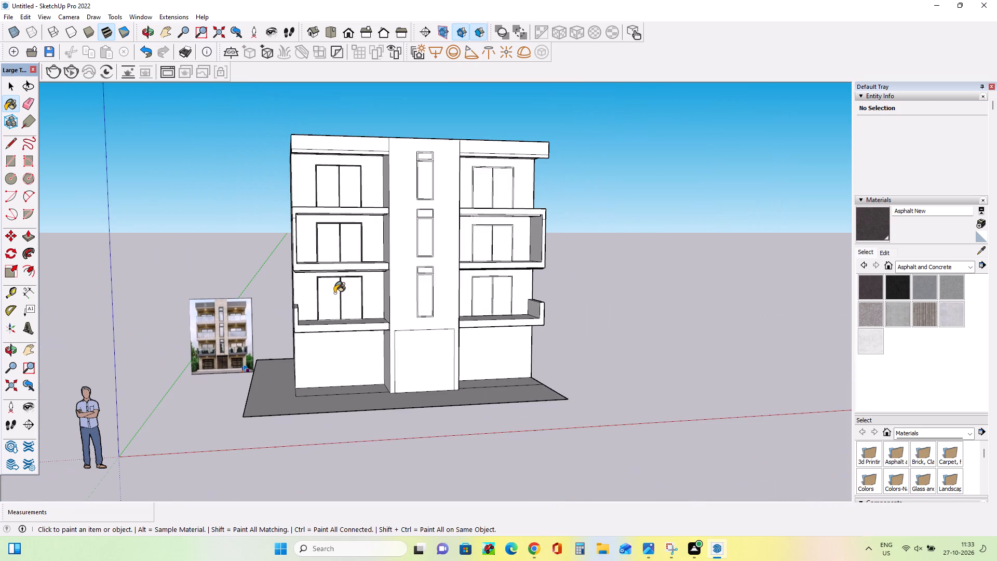
{"action": "scroll", "coordinate": [374, 292], "scroll_direction": "down", "scroll_amount": 4}
{"action": "middle_click_drag", "start_coordinate": [481, 263], "coordinate": [445, 298]}
{"action": "scroll", "coordinate": [452, 249], "scroll_direction": "up", "scroll_amount": 3}
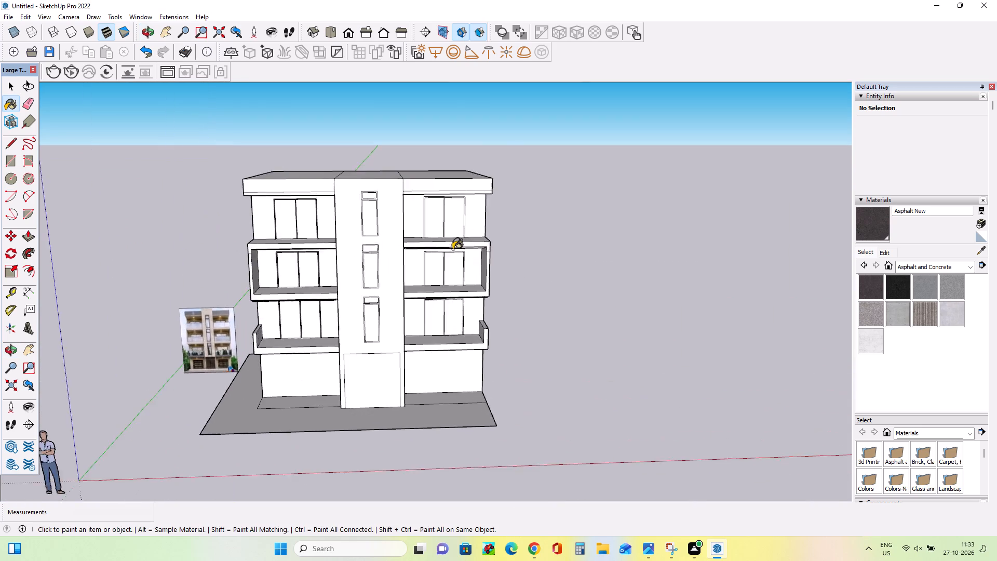
{"action": "scroll", "coordinate": [452, 249], "scroll_direction": "up", "scroll_amount": 19}
{"action": "left_click", "coordinate": [531, 262]}
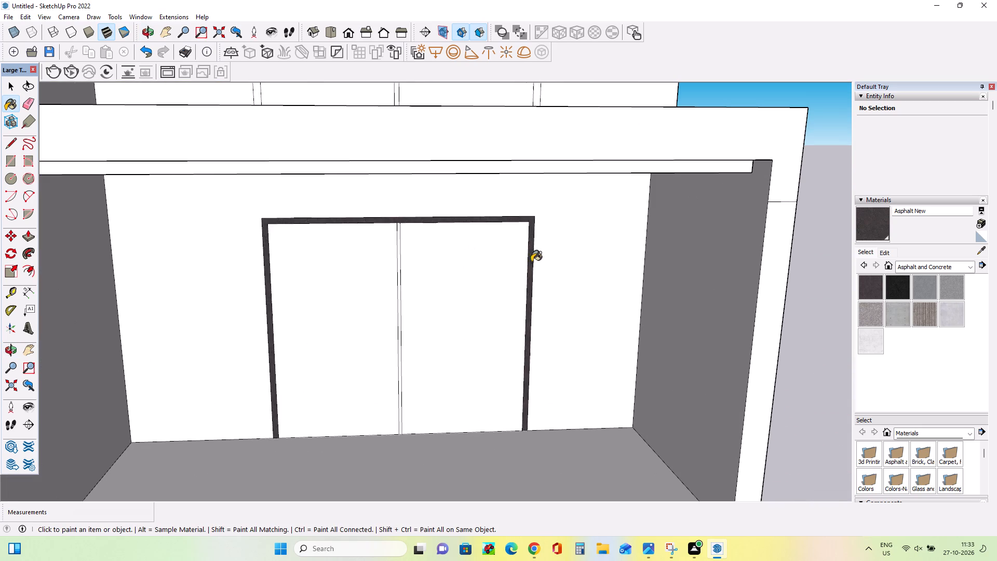
{"action": "left_click", "coordinate": [398, 263]}
Paint the frame and centre divider of the right wing's top balcony door with Asphalt New.
{"action": "scroll", "coordinate": [397, 314], "scroll_direction": "down", "scroll_amount": 8}
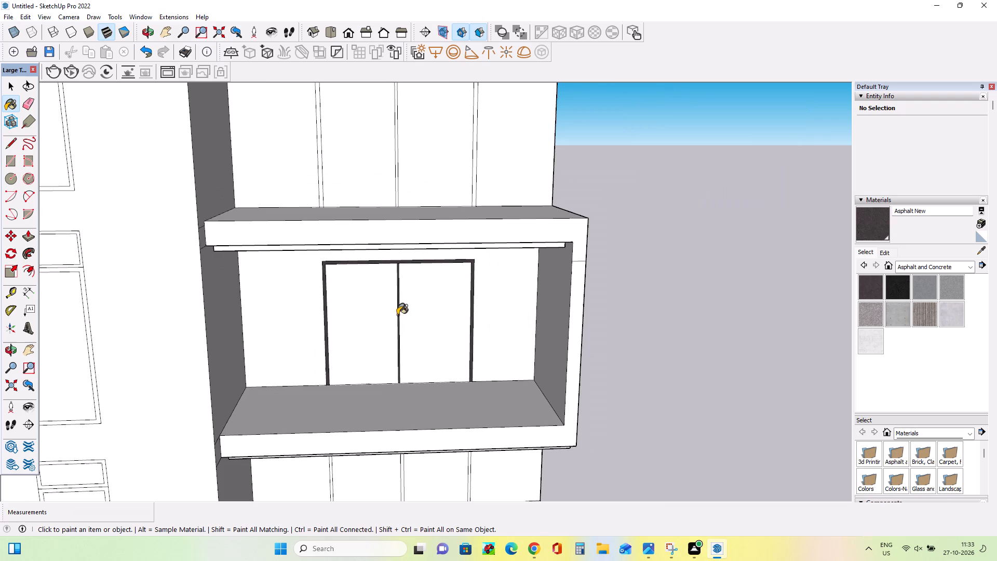
{"action": "scroll", "coordinate": [456, 181], "scroll_direction": "down", "scroll_amount": 3}
{"action": "scroll", "coordinate": [461, 203], "scroll_direction": "up", "scroll_amount": 7}
{"action": "left_click", "coordinate": [466, 203]}
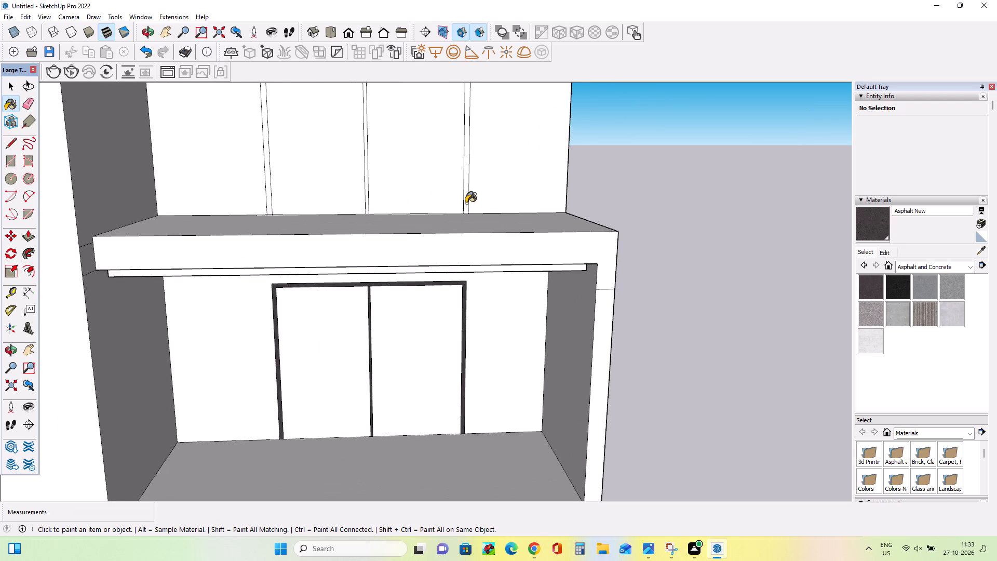
{"action": "left_click", "coordinate": [356, 202]}
Paint the centre divider and frame of the right wing's lowest balcony door with Asphalt New.
{"action": "scroll", "coordinate": [381, 274], "scroll_direction": "down", "scroll_amount": 6}
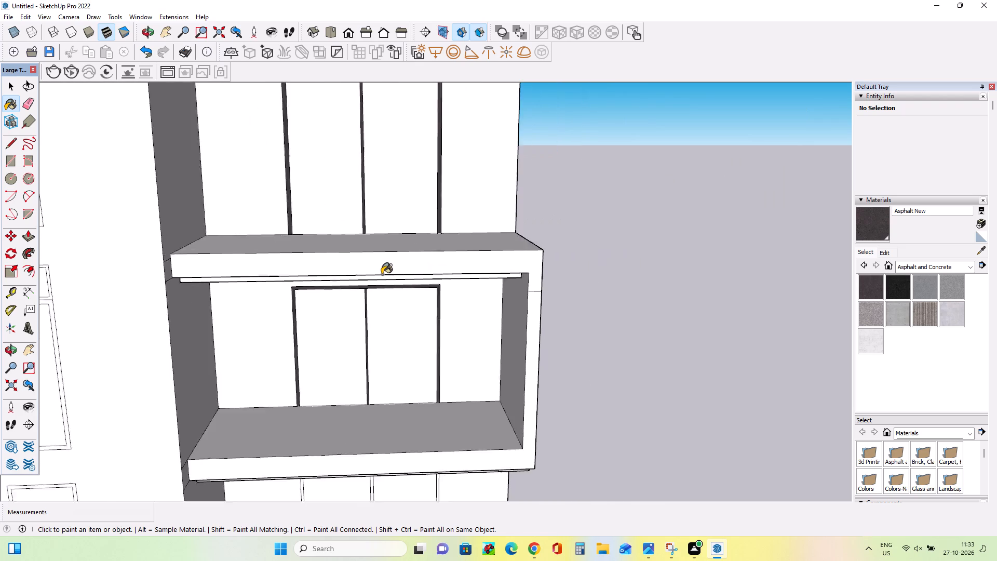
{"action": "scroll", "coordinate": [382, 274], "scroll_direction": "down", "scroll_amount": 11}
{"action": "middle_click_drag", "start_coordinate": [407, 427], "coordinate": [408, 336]}
{"action": "scroll", "coordinate": [378, 351], "scroll_direction": "up", "scroll_amount": 5}
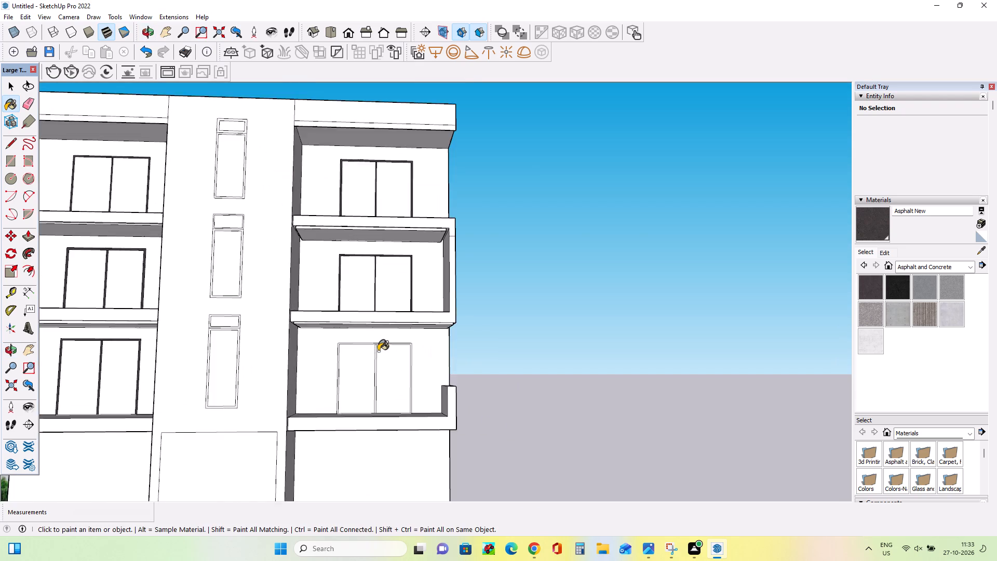
{"action": "scroll", "coordinate": [378, 351], "scroll_direction": "up", "scroll_amount": 12}
{"action": "left_click", "coordinate": [368, 342]}
{"action": "left_click", "coordinate": [370, 321]}
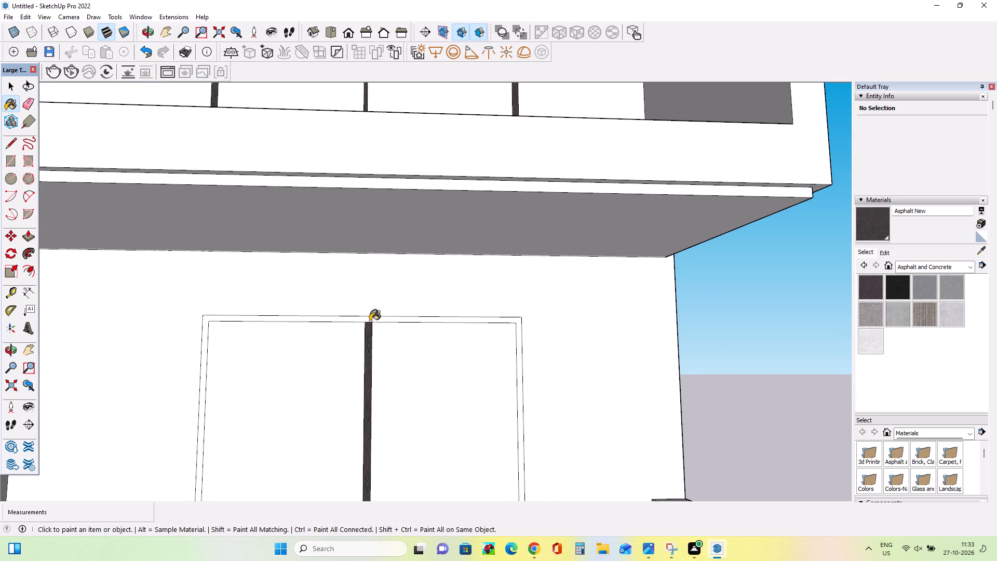
Paint both leaves of the right wing's three balcony doors with Translucent Glass Gray from the Glass and Mirrors collection.
{"action": "scroll", "coordinate": [371, 322], "scroll_direction": "down", "scroll_amount": 17}
{"action": "scroll", "coordinate": [371, 322], "scroll_direction": "down", "scroll_amount": 5}
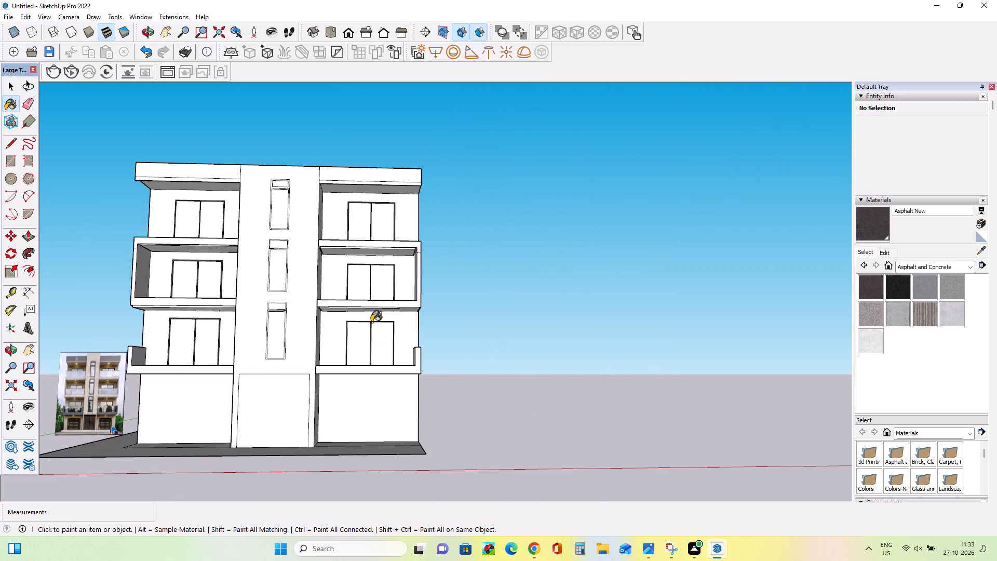
{"action": "middle_click_drag", "start_coordinate": [372, 343], "coordinate": [379, 390]}
{"action": "scroll", "coordinate": [294, 320], "scroll_direction": "up", "scroll_amount": 5}
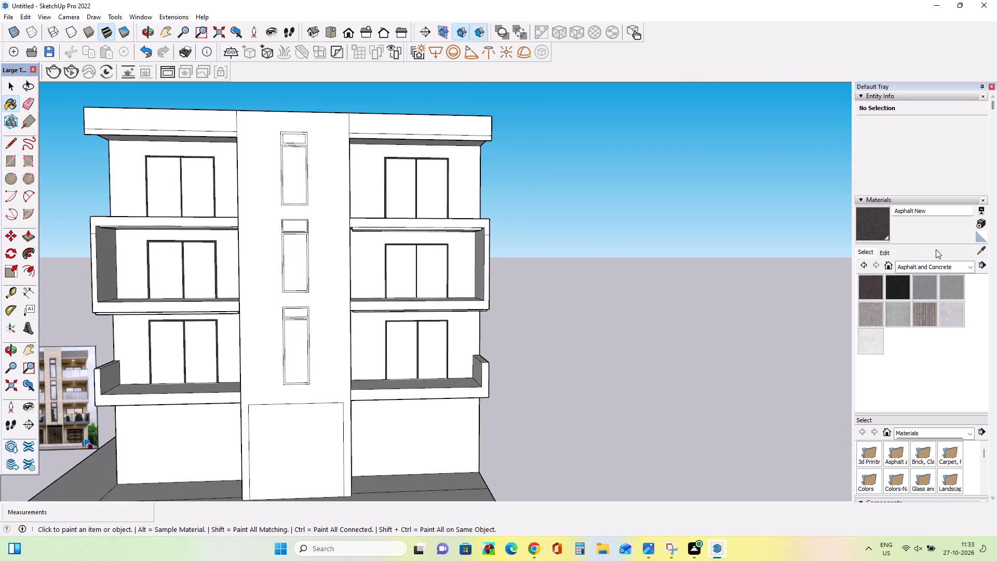
{"action": "left_click", "coordinate": [950, 266]}
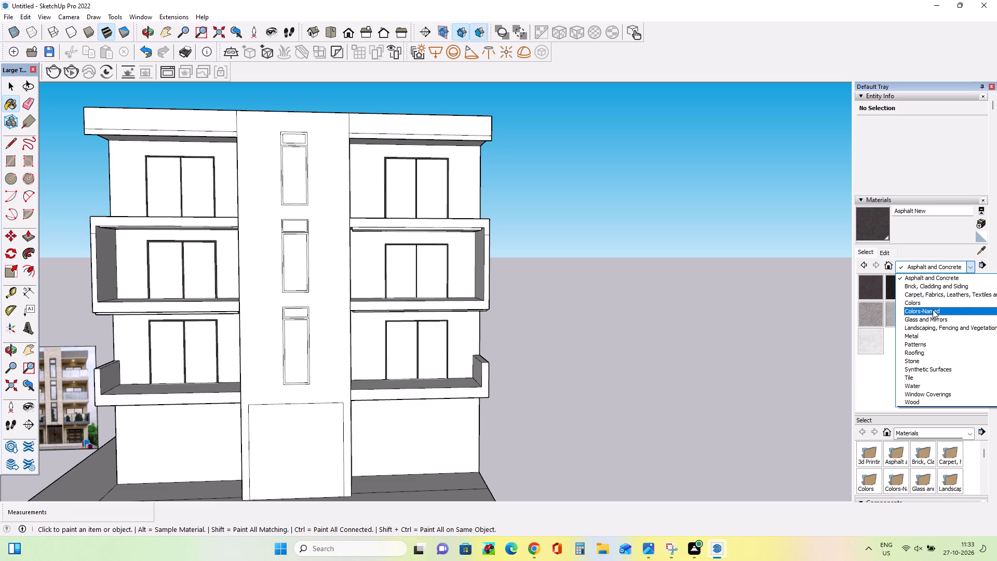
{"action": "scroll", "coordinate": [933, 310], "scroll_direction": "up", "scroll_amount": 2}
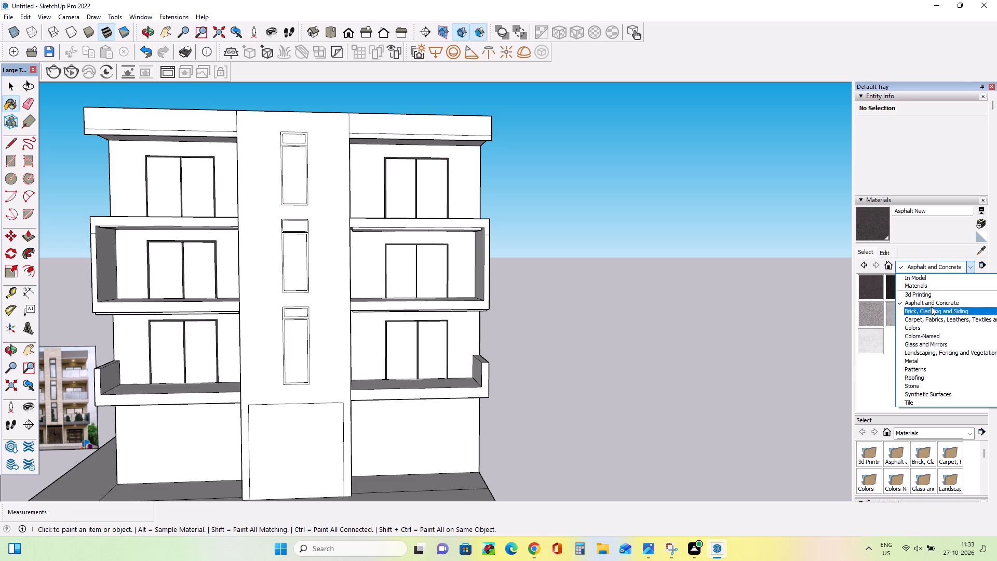
{"action": "left_click", "coordinate": [932, 305]}
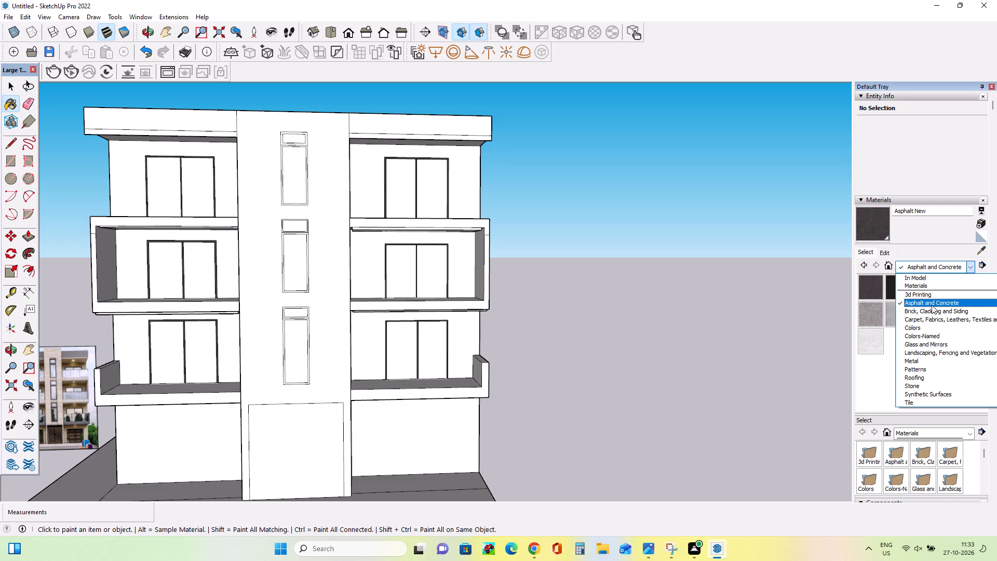
{"action": "left_click", "coordinate": [920, 266]}
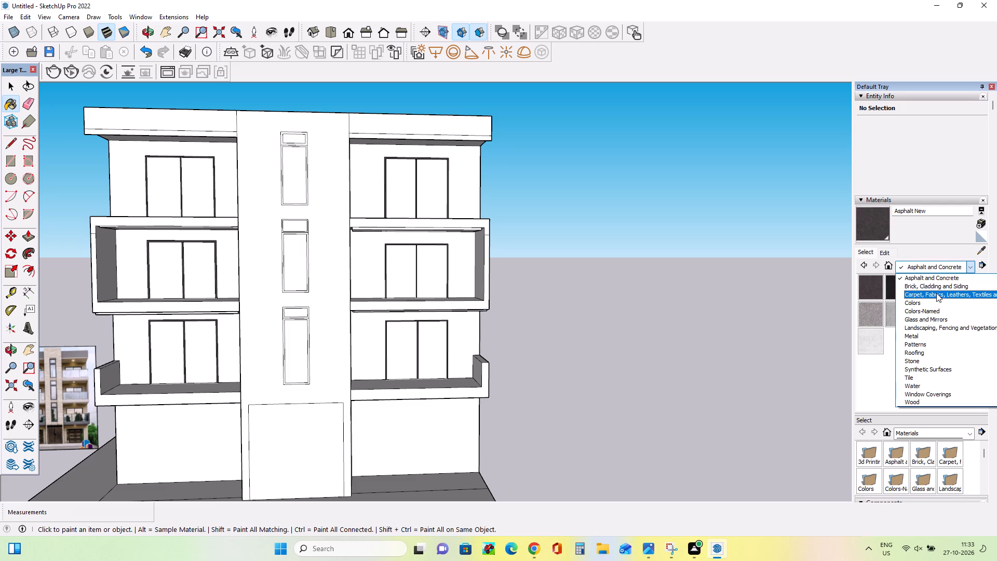
{"action": "scroll", "coordinate": [936, 321], "scroll_direction": "up", "scroll_amount": 3}
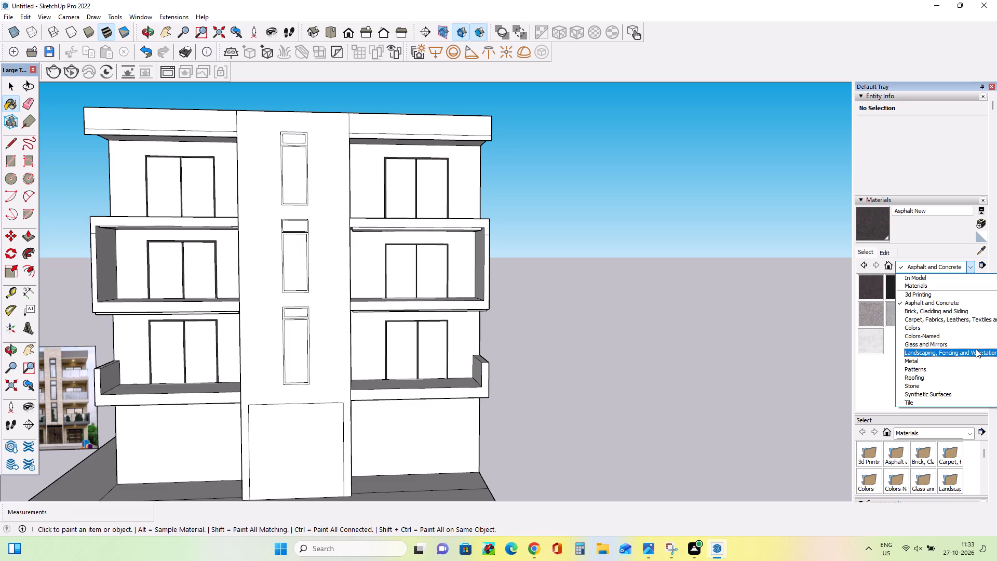
{"action": "left_click", "coordinate": [941, 343]}
{"action": "left_click", "coordinate": [949, 316]}
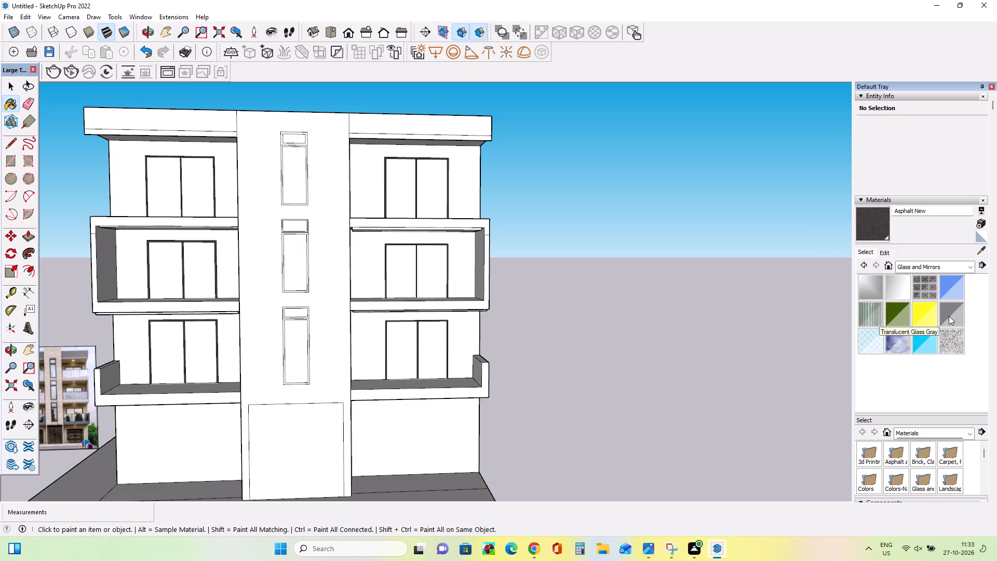
{"action": "left_click", "coordinate": [412, 340]}
{"action": "left_click", "coordinate": [424, 341]}
{"action": "left_click", "coordinate": [403, 342]}
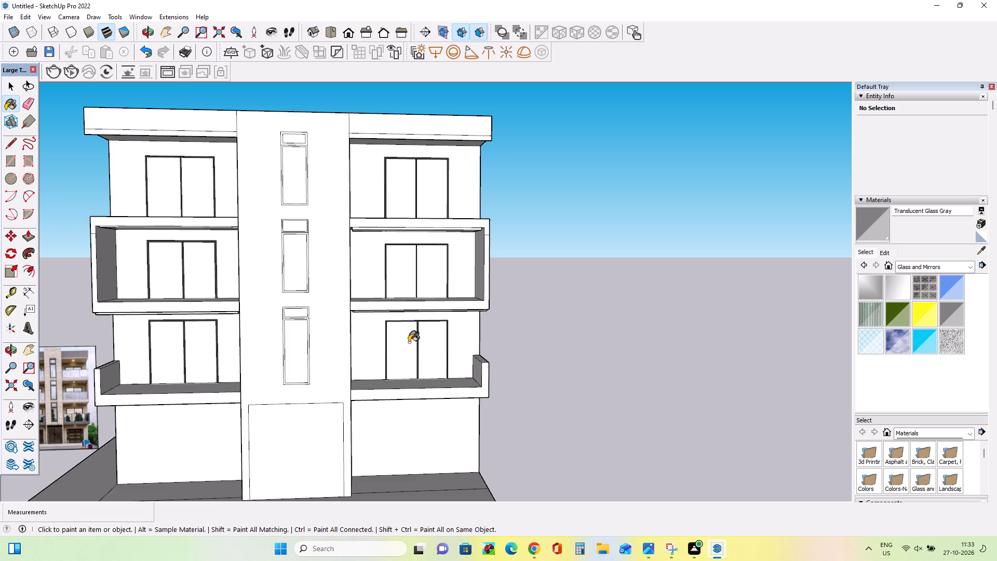
{"action": "left_click", "coordinate": [422, 342]}
{"action": "left_click", "coordinate": [434, 272]}
{"action": "left_click", "coordinate": [406, 271]}
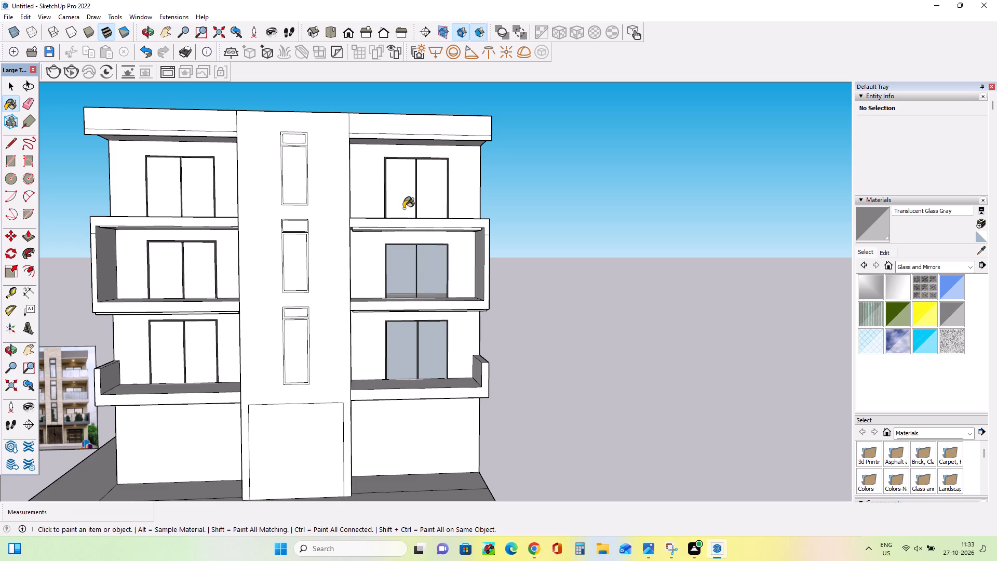
{"action": "left_click", "coordinate": [403, 206]}
{"action": "left_click", "coordinate": [432, 194]}
Paint both leaves of the left wing's lowest, middle and top balcony doors with Translucent Glass Gray.
{"action": "scroll", "coordinate": [580, 329], "scroll_direction": "down", "scroll_amount": 6}
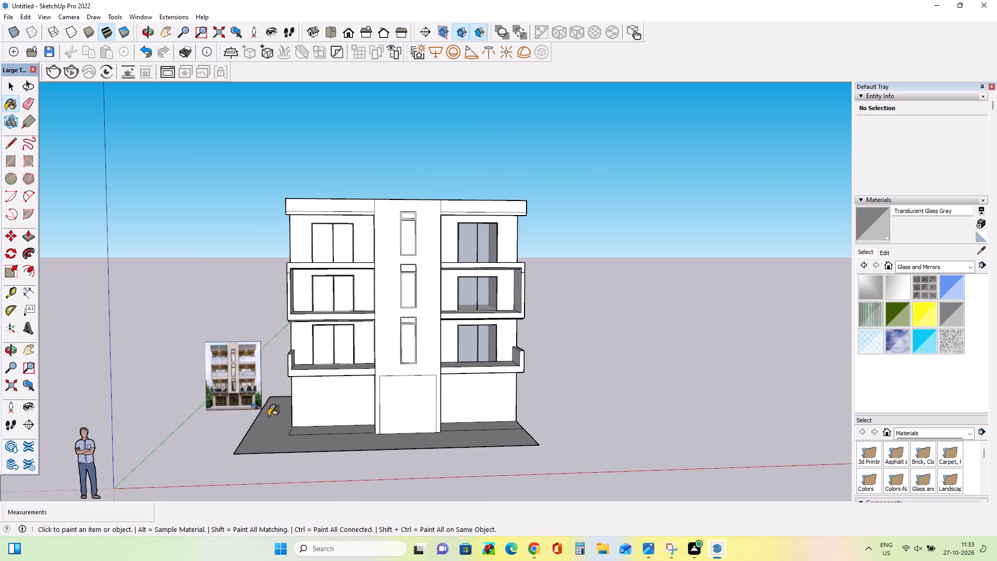
{"action": "scroll", "coordinate": [314, 359], "scroll_direction": "up", "scroll_amount": 7}
{"action": "middle_click_drag", "start_coordinate": [325, 365], "coordinate": [332, 385]}
{"action": "left_click", "coordinate": [330, 339]}
{"action": "left_click", "coordinate": [365, 331]}
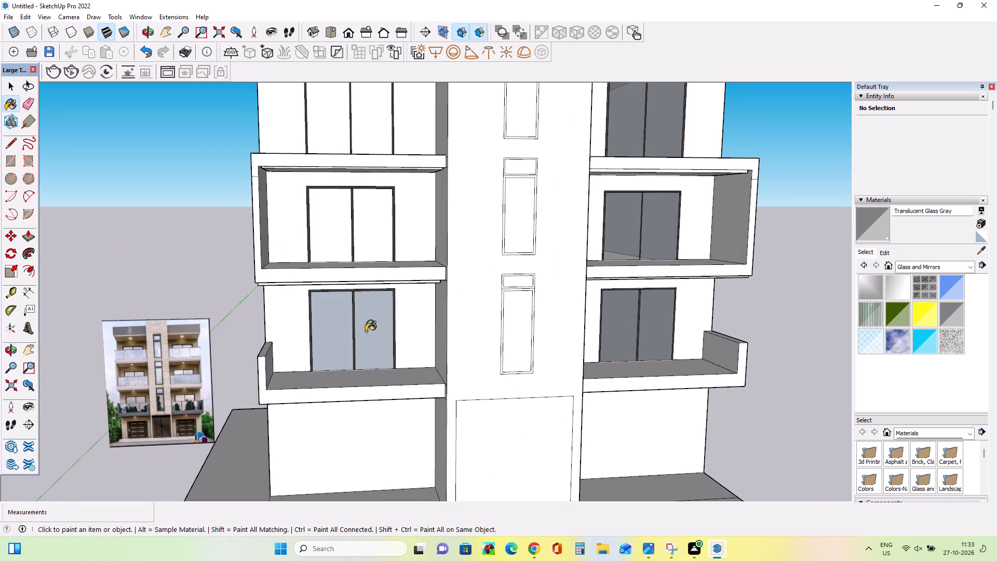
{"action": "left_click", "coordinate": [332, 233]}
{"action": "left_click", "coordinate": [357, 236]}
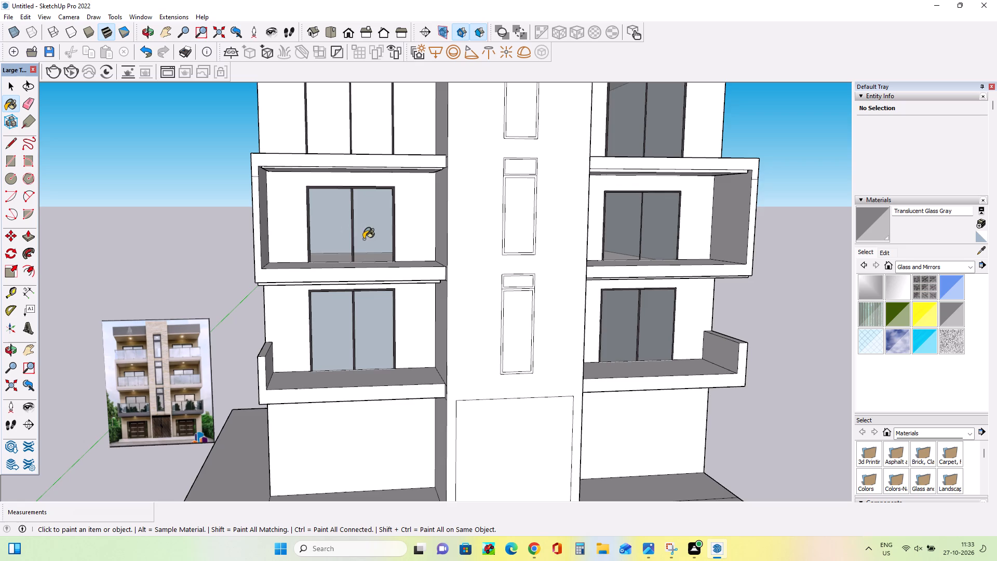
{"action": "scroll", "coordinate": [370, 250], "scroll_direction": "down", "scroll_amount": 3}
{"action": "left_click", "coordinate": [342, 164]}
{"action": "left_click", "coordinate": [377, 160]}
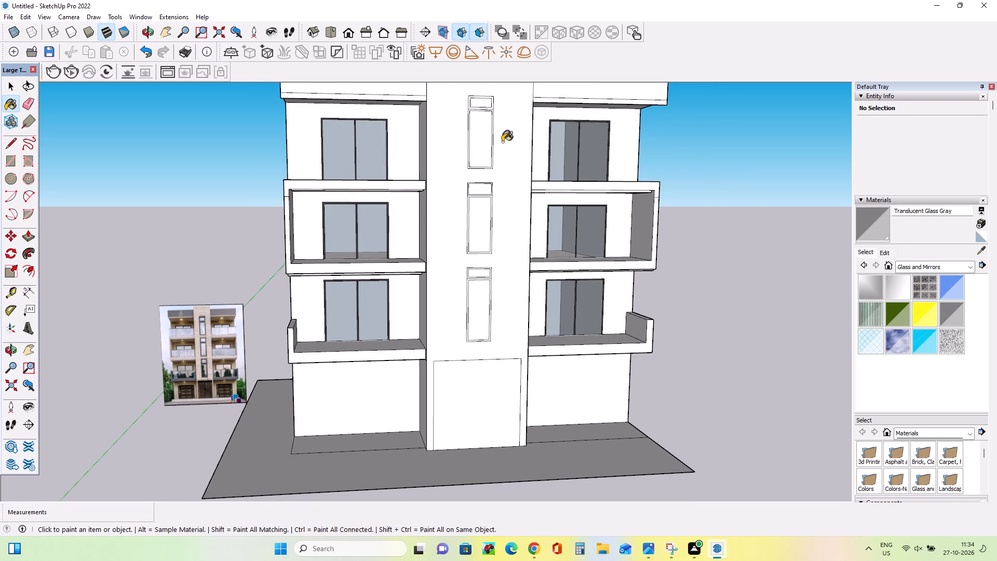
Paint the upper and lower panes of all three central tower windows with Translucent Glass Gray.
{"action": "scroll", "coordinate": [503, 133], "scroll_direction": "up", "scroll_amount": 3}
{"action": "left_click", "coordinate": [480, 135]}
{"action": "left_click", "coordinate": [477, 95]}
{"action": "left_click", "coordinate": [469, 243]}
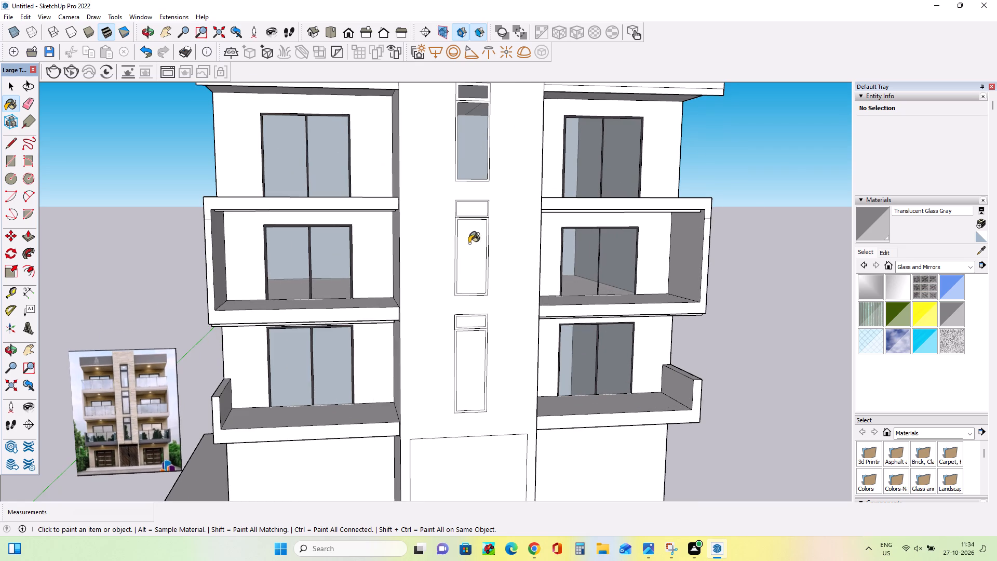
{"action": "left_click", "coordinate": [473, 213]}
{"action": "middle_click_drag", "start_coordinate": [466, 347], "coordinate": [447, 316]}
{"action": "scroll", "coordinate": [470, 365], "scroll_direction": "up", "scroll_amount": 3}
{"action": "left_click", "coordinate": [468, 363]}
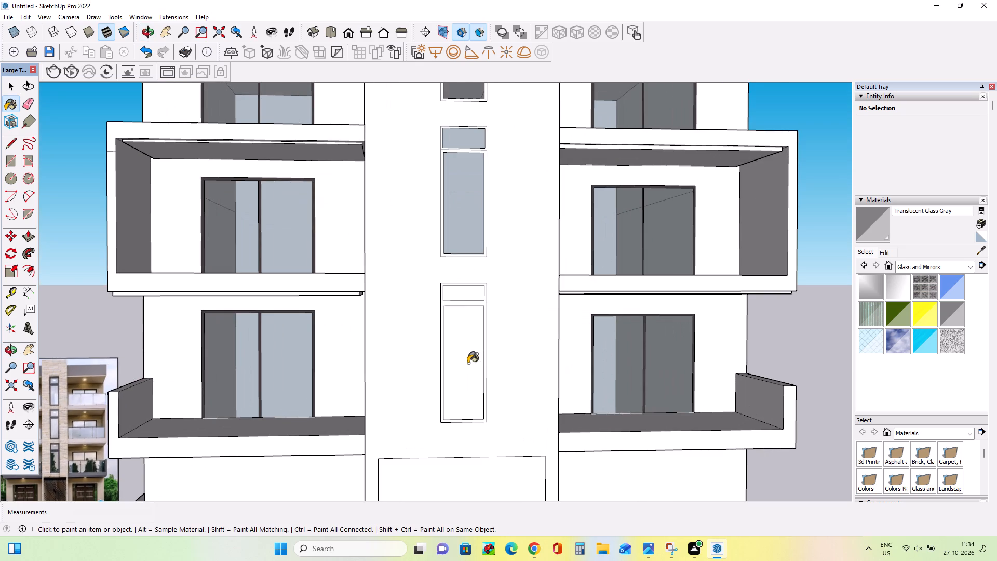
{"action": "left_click", "coordinate": [469, 297]}
Paint both frame sections of the tower's lowest window with the in-model Asphalt New material.
{"action": "scroll", "coordinate": [433, 296], "scroll_direction": "down", "scroll_amount": 2}
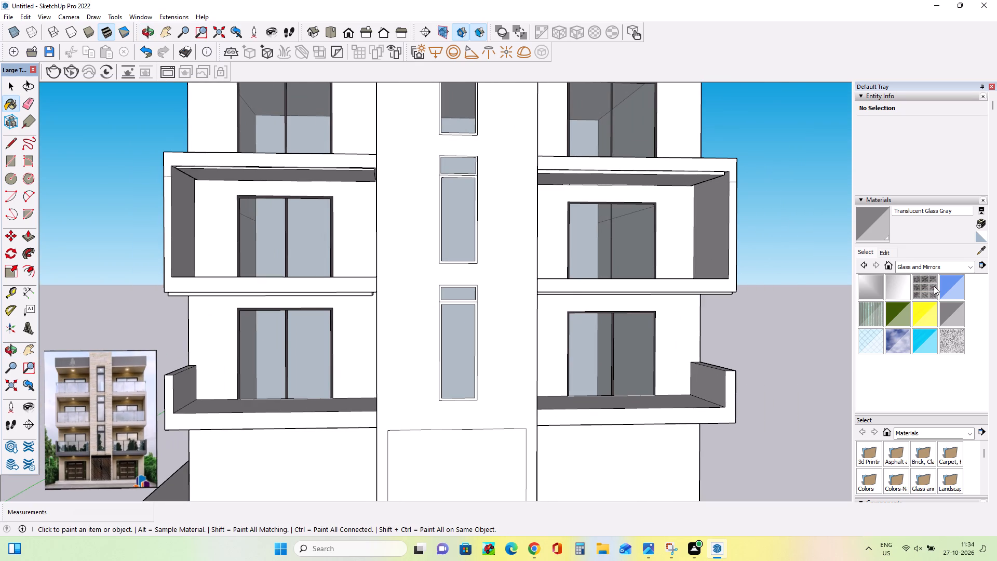
{"action": "left_click", "coordinate": [935, 265]}
{"action": "scroll", "coordinate": [897, 322], "scroll_direction": "up", "scroll_amount": 8}
{"action": "left_click", "coordinate": [922, 275]}
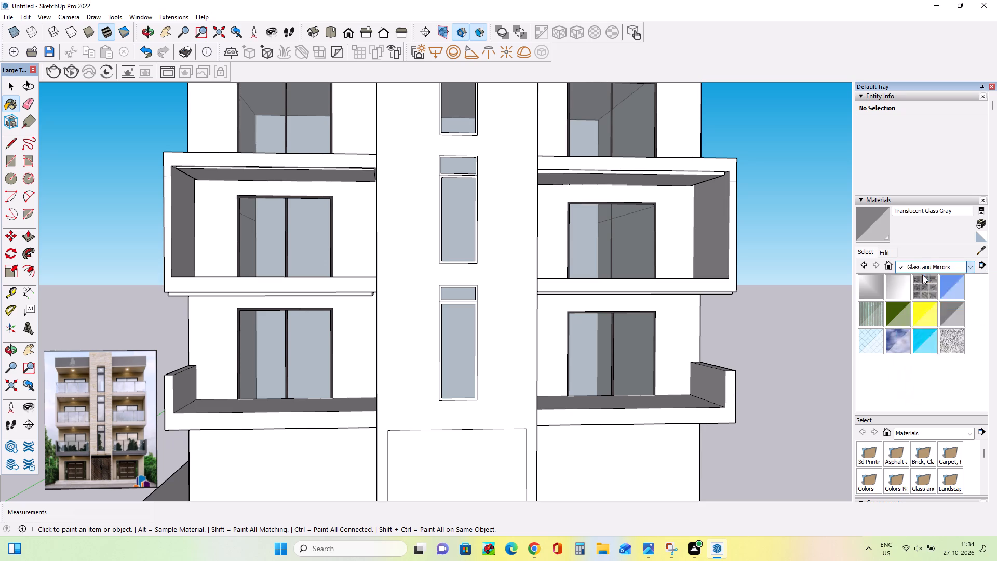
{"action": "left_click", "coordinate": [863, 291]}
{"action": "scroll", "coordinate": [386, 395], "scroll_direction": "up", "scroll_amount": 3}
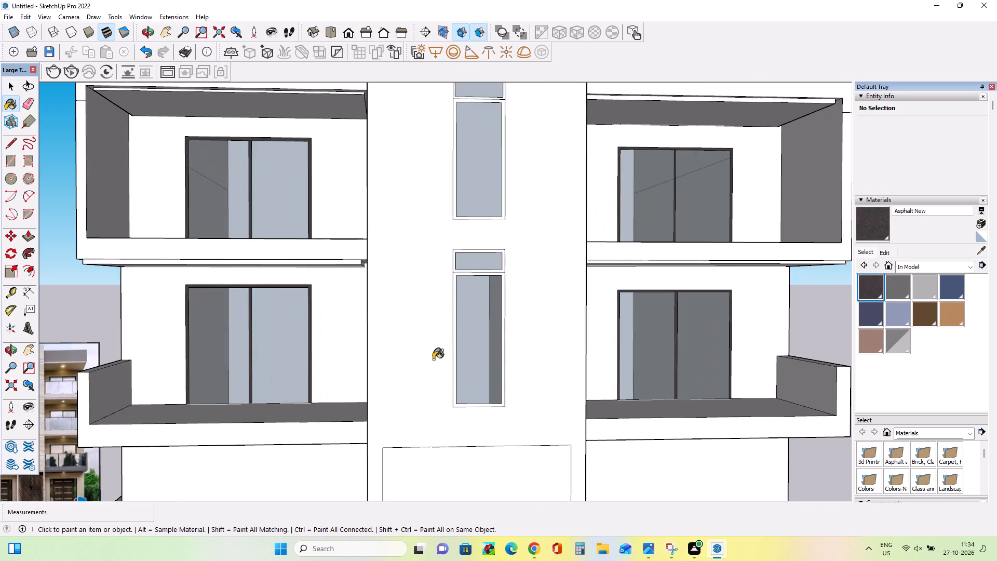
{"action": "scroll", "coordinate": [433, 359], "scroll_direction": "up", "scroll_amount": 4}
{"action": "left_click", "coordinate": [463, 359]}
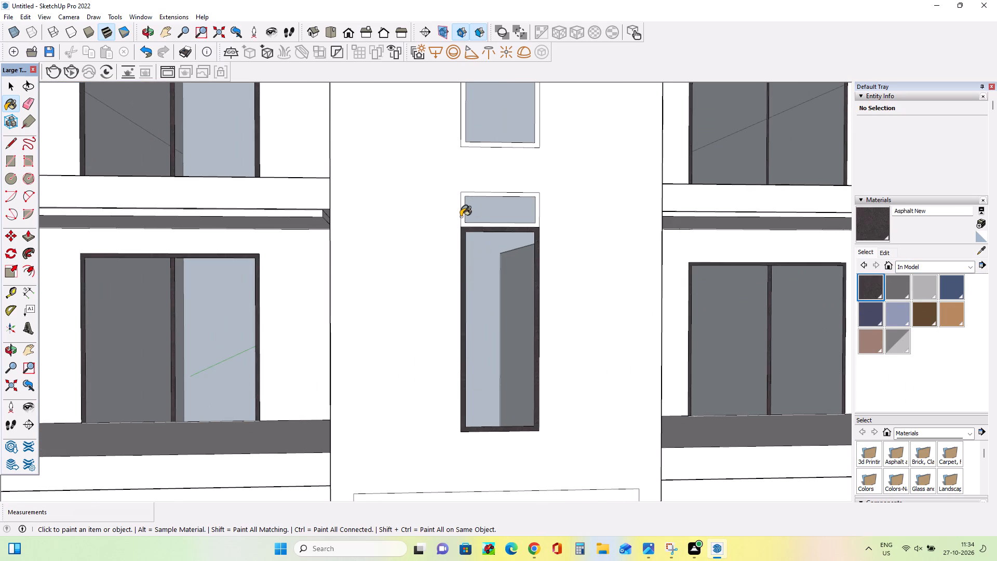
{"action": "left_click", "coordinate": [461, 217]}
{"action": "scroll", "coordinate": [458, 206], "scroll_direction": "up", "scroll_amount": 5}
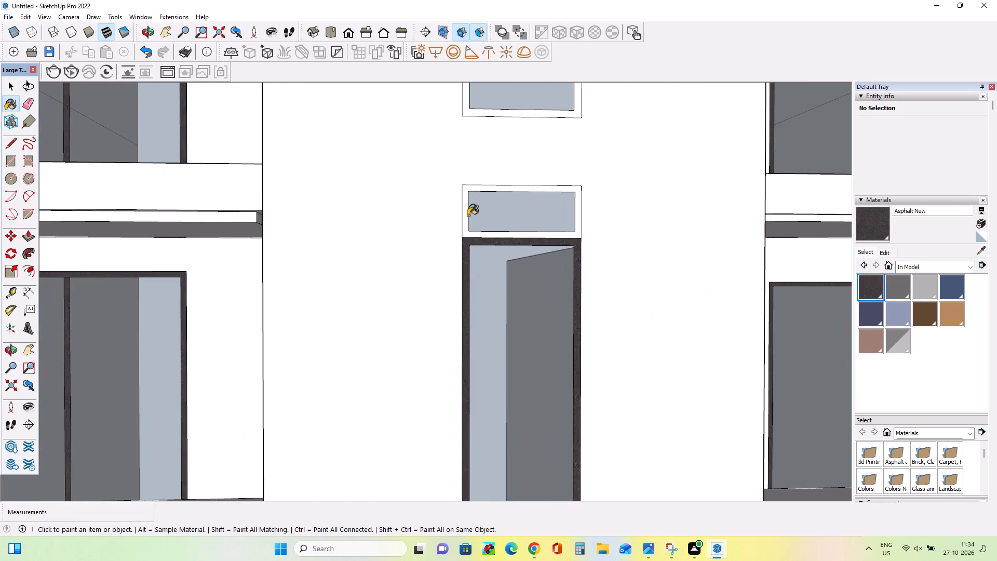
{"action": "left_click", "coordinate": [468, 216]}
Paint the upper and lower frame sections of the tower's middle and top windows with Asphalt New.
{"action": "scroll", "coordinate": [467, 273], "scroll_direction": "down", "scroll_amount": 17}
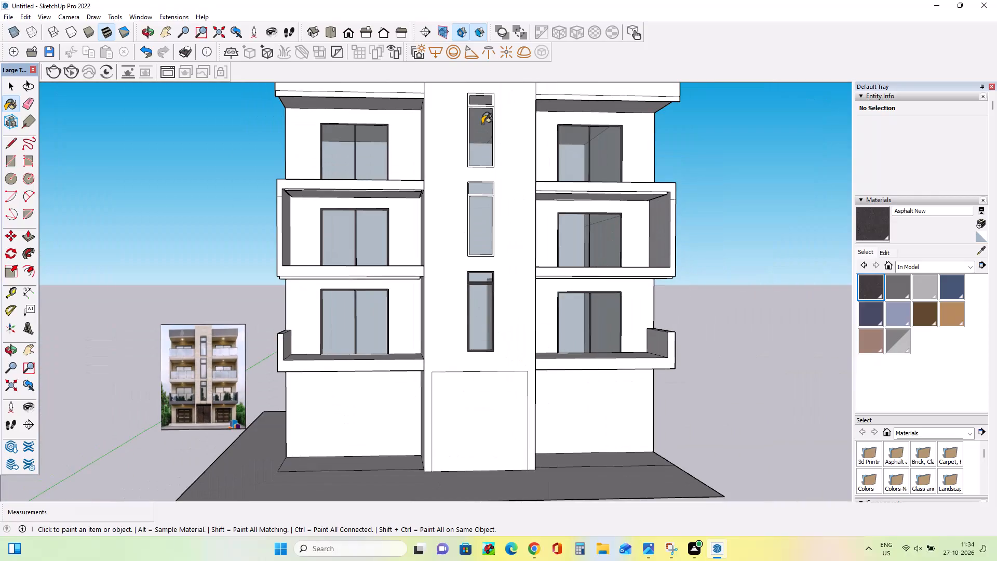
{"action": "scroll", "coordinate": [473, 168], "scroll_direction": "up", "scroll_amount": 17}
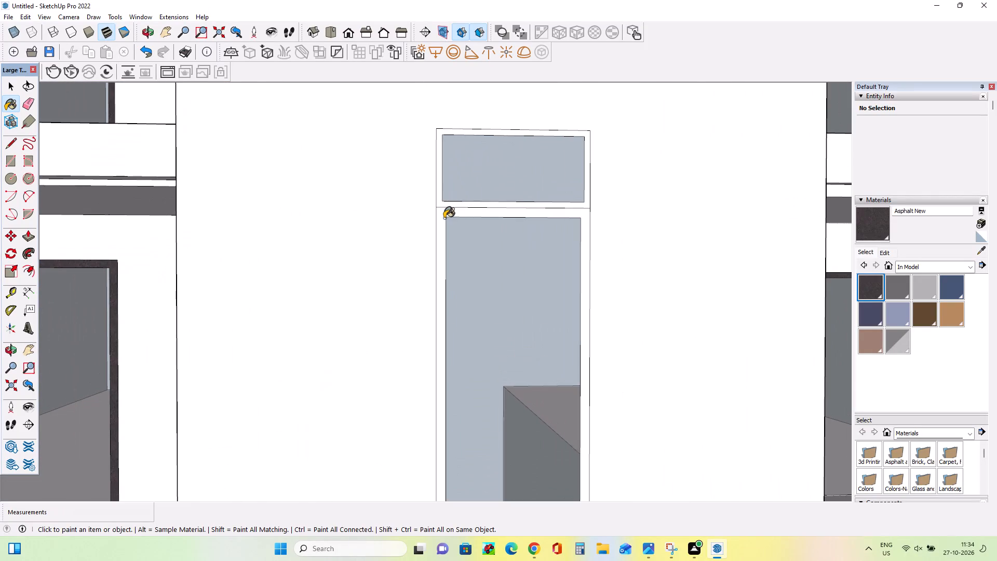
{"action": "left_click", "coordinate": [444, 218]}
{"action": "left_click", "coordinate": [439, 203]}
{"action": "scroll", "coordinate": [461, 285], "scroll_direction": "down", "scroll_amount": 15}
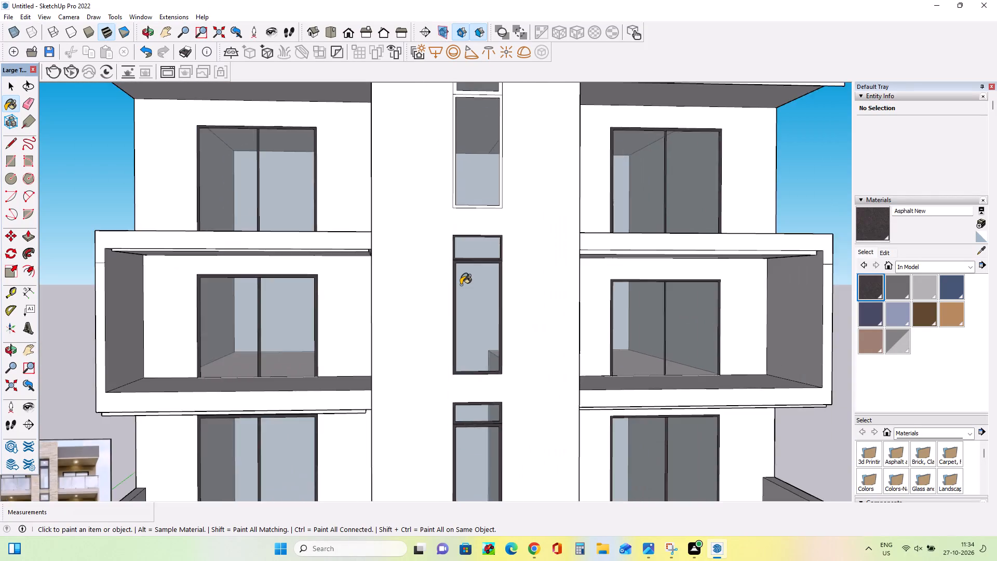
{"action": "scroll", "coordinate": [461, 285], "scroll_direction": "down", "scroll_amount": 4}
{"action": "scroll", "coordinate": [455, 197], "scroll_direction": "up", "scroll_amount": 13}
{"action": "left_click", "coordinate": [460, 164]}
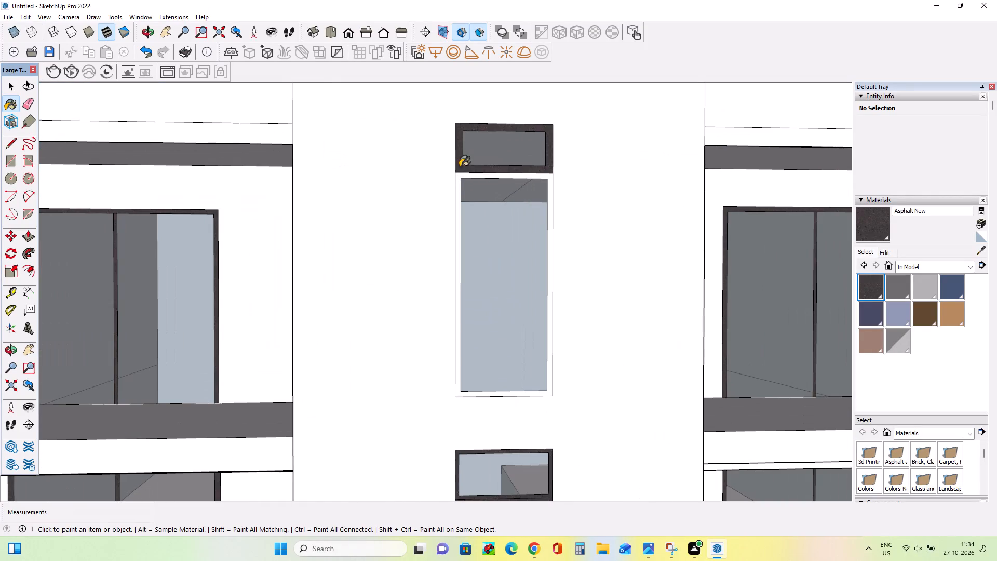
{"action": "left_click", "coordinate": [458, 179]}
Examine the whole front facade from several angles alongside the reference picture.
{"action": "scroll", "coordinate": [453, 240], "scroll_direction": "down", "scroll_amount": 17}
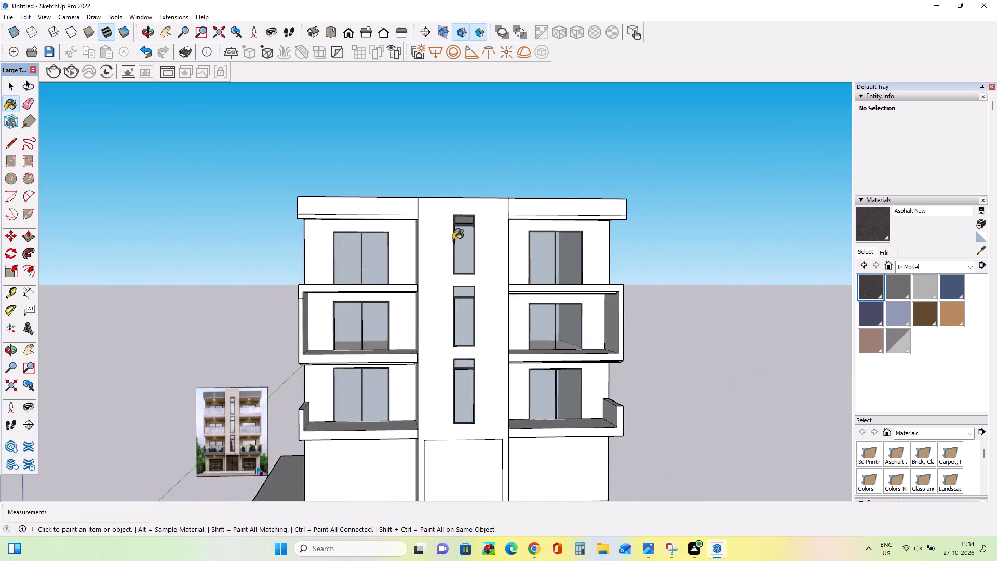
{"action": "scroll", "coordinate": [453, 240], "scroll_direction": "down", "scroll_amount": 5}
{"action": "scroll", "coordinate": [499, 385], "scroll_direction": "up", "scroll_amount": 5}
{"action": "middle_click_drag", "start_coordinate": [499, 385], "coordinate": [504, 389]}
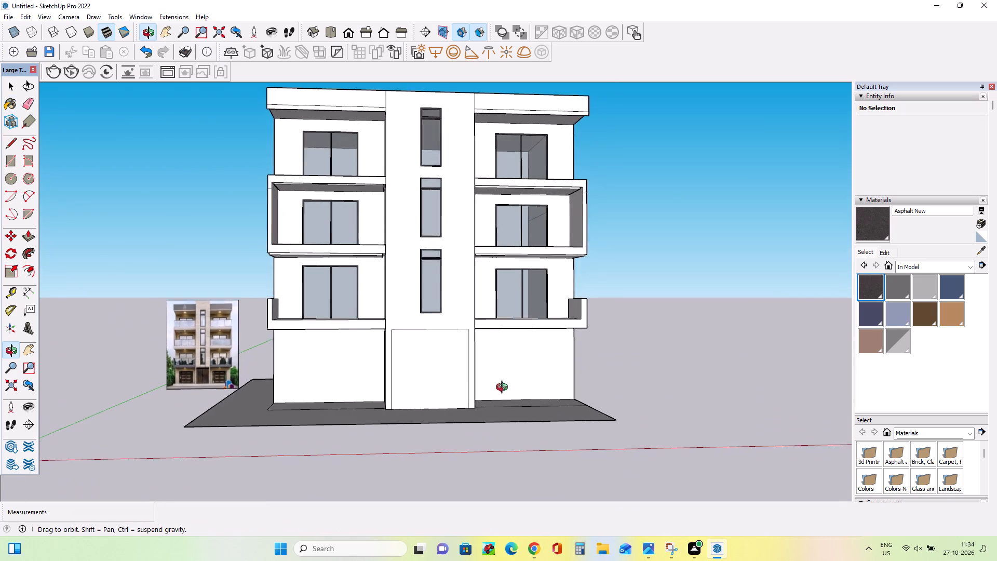
{"action": "middle_click_drag", "start_coordinate": [504, 389], "coordinate": [487, 397]}
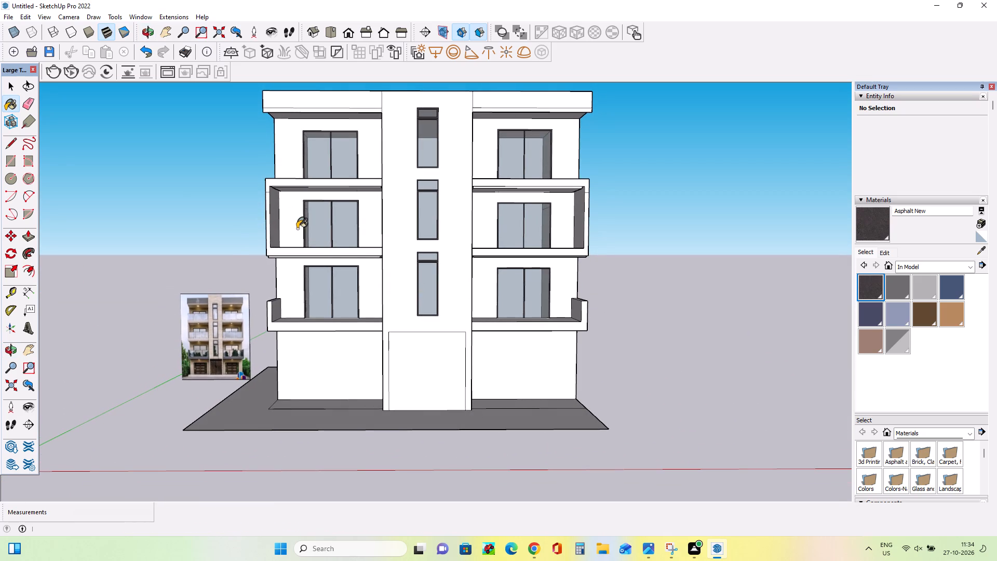
{"action": "middle_click_drag", "start_coordinate": [374, 271], "coordinate": [408, 285]}
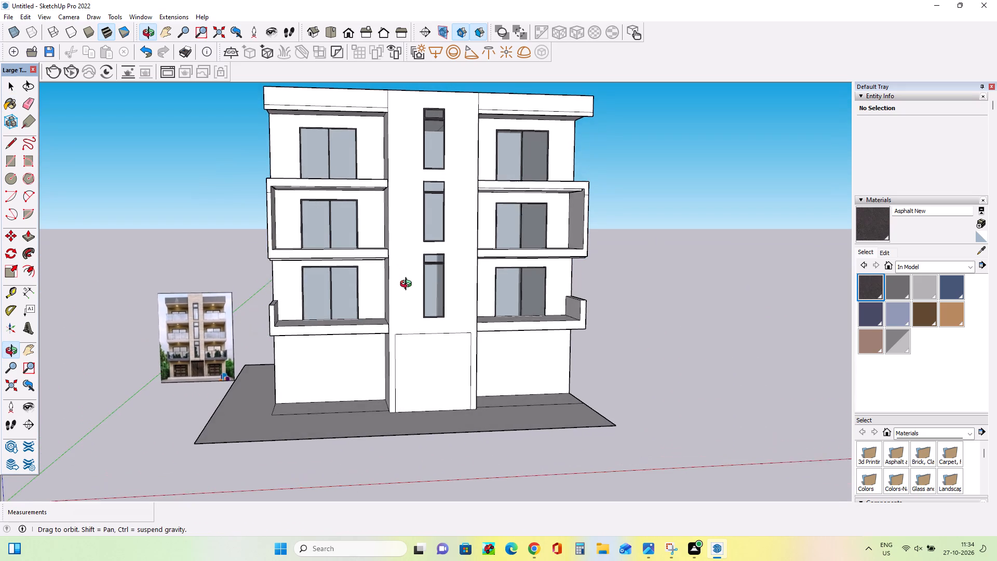
{"action": "middle_click_drag", "start_coordinate": [408, 285], "coordinate": [408, 290]}
{"action": "scroll", "coordinate": [382, 271], "scroll_direction": "down", "scroll_amount": 1}
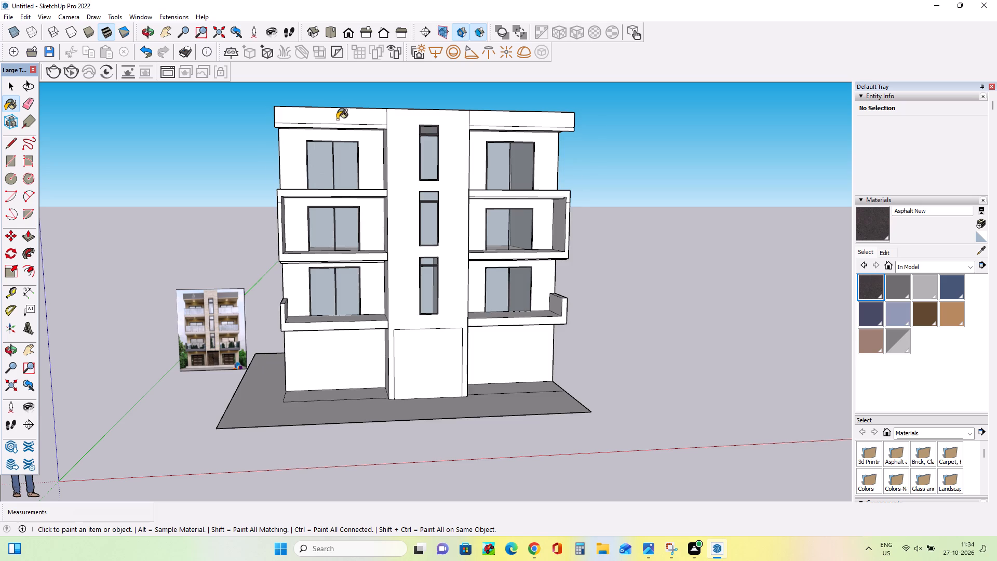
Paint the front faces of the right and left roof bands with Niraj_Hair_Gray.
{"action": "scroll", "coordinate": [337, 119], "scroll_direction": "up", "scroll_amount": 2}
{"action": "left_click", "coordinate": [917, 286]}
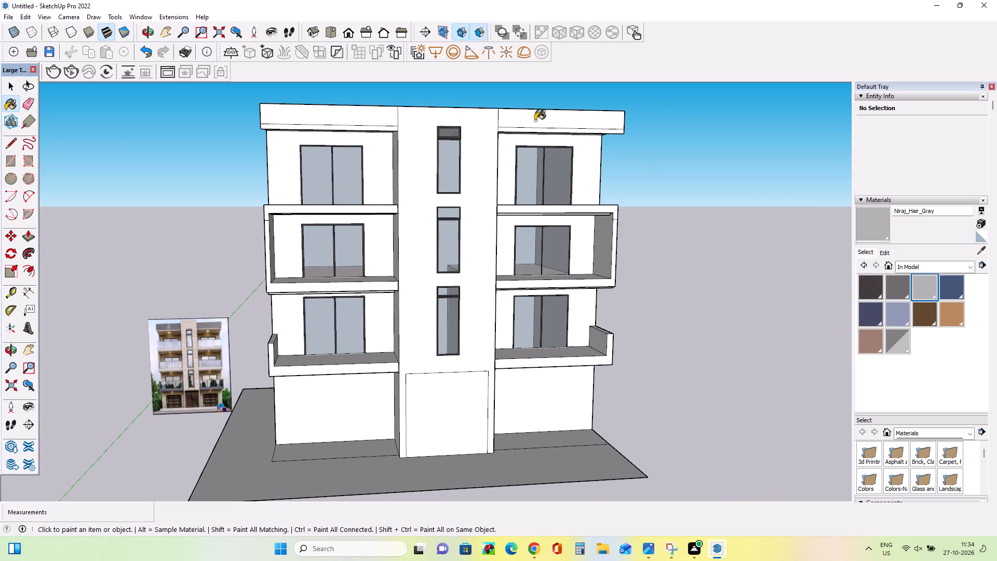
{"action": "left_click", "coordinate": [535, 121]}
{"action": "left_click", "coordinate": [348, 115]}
Paint the front faces of the right and left roof bands with Niraj_Hair_Dark.
{"action": "middle_click_drag", "start_coordinate": [390, 158], "coordinate": [401, 179]}
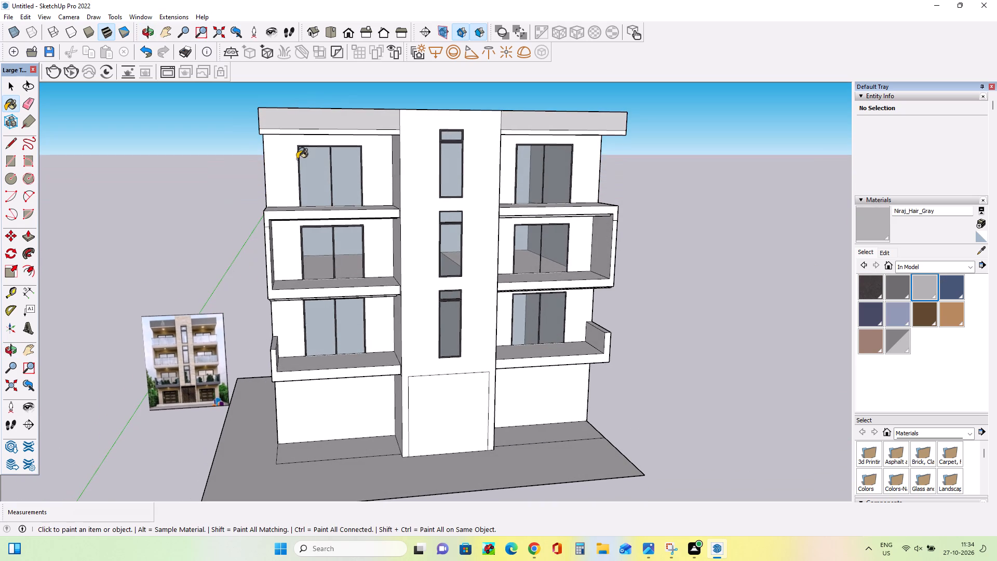
{"action": "scroll", "coordinate": [254, 262], "scroll_direction": "up", "scroll_amount": 2}
{"action": "scroll", "coordinate": [276, 270], "scroll_direction": "down", "scroll_amount": 2}
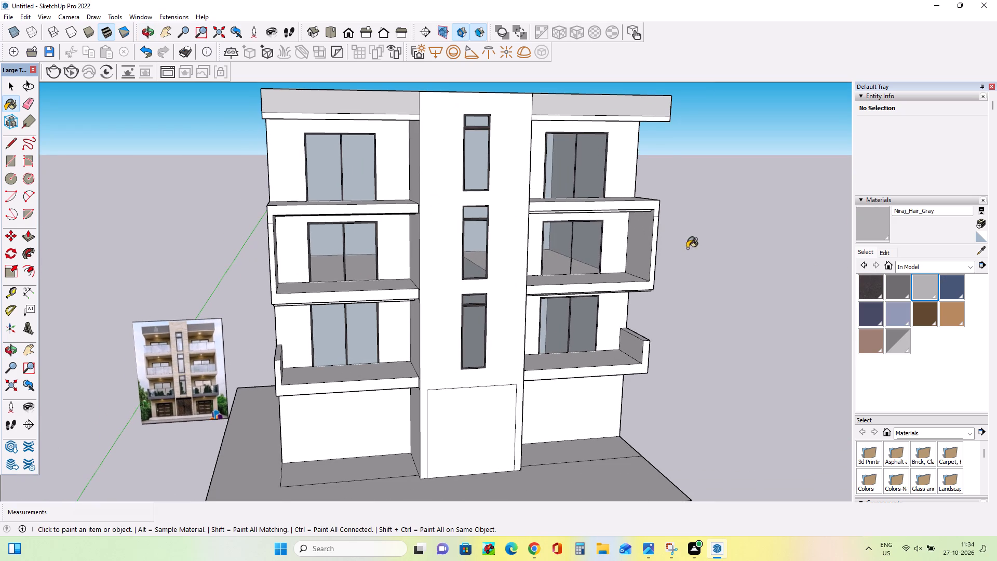
{"action": "left_click", "coordinate": [896, 284]}
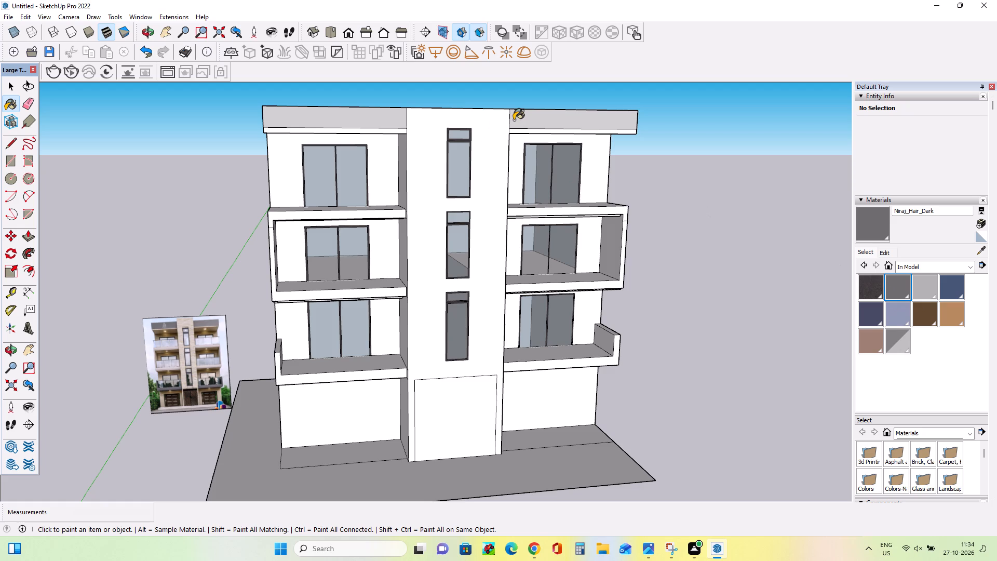
{"action": "left_click", "coordinate": [514, 119]}
{"action": "left_click", "coordinate": [381, 126]}
{"action": "middle_click_drag", "start_coordinate": [383, 218], "coordinate": [365, 191]}
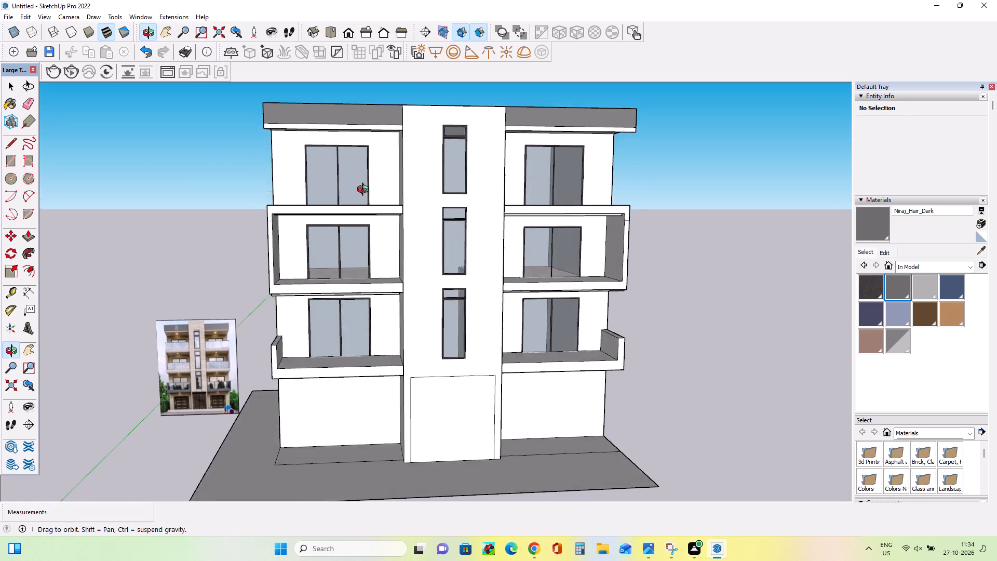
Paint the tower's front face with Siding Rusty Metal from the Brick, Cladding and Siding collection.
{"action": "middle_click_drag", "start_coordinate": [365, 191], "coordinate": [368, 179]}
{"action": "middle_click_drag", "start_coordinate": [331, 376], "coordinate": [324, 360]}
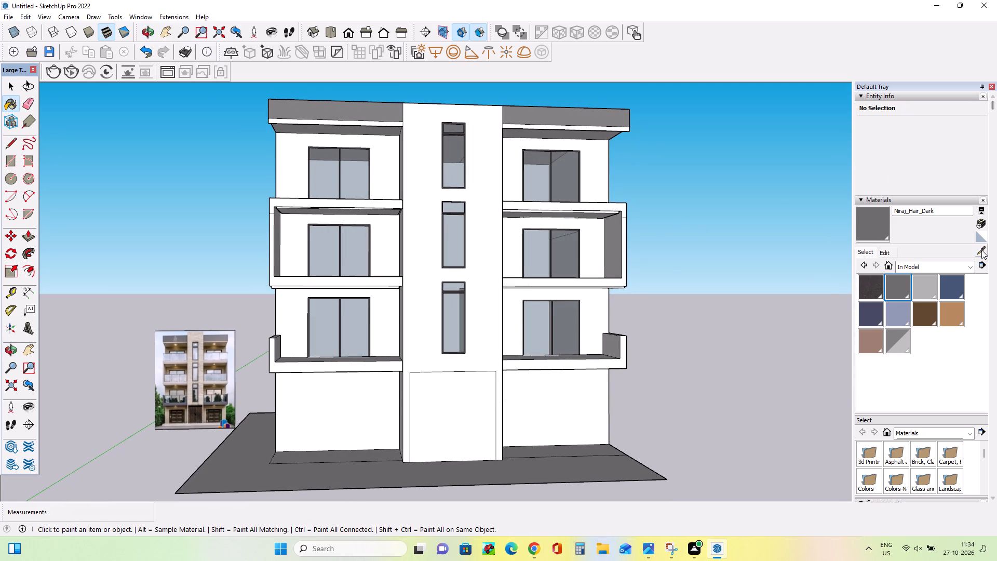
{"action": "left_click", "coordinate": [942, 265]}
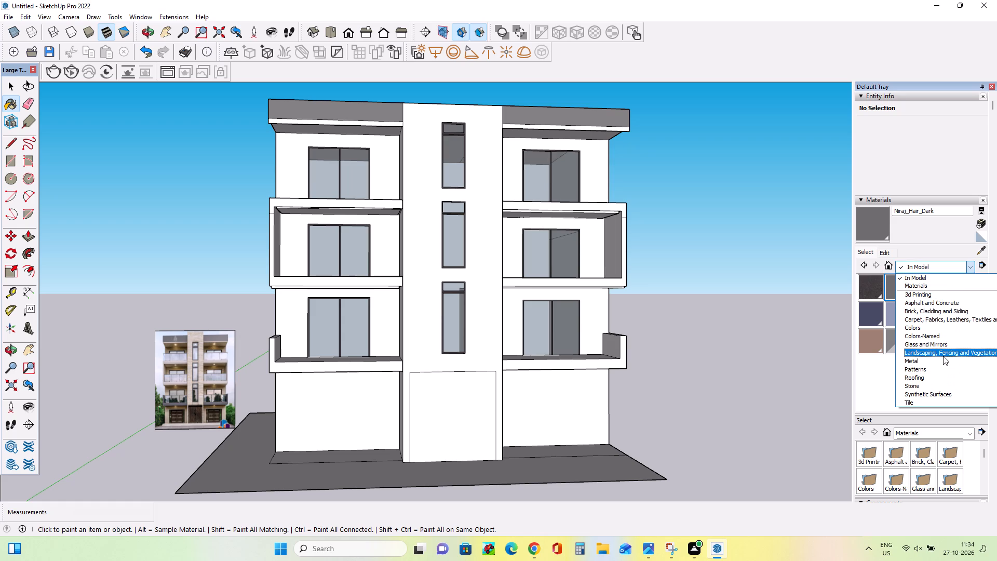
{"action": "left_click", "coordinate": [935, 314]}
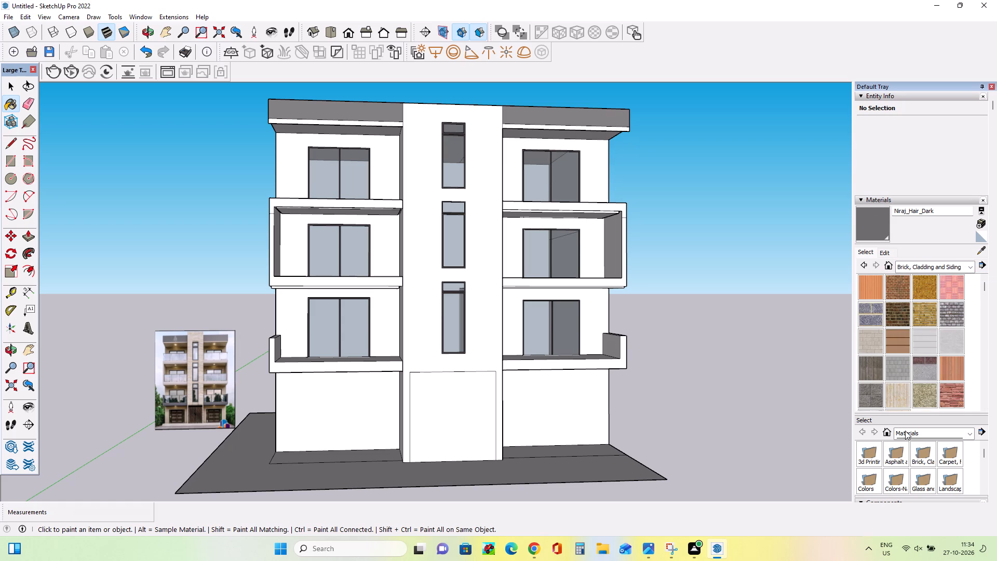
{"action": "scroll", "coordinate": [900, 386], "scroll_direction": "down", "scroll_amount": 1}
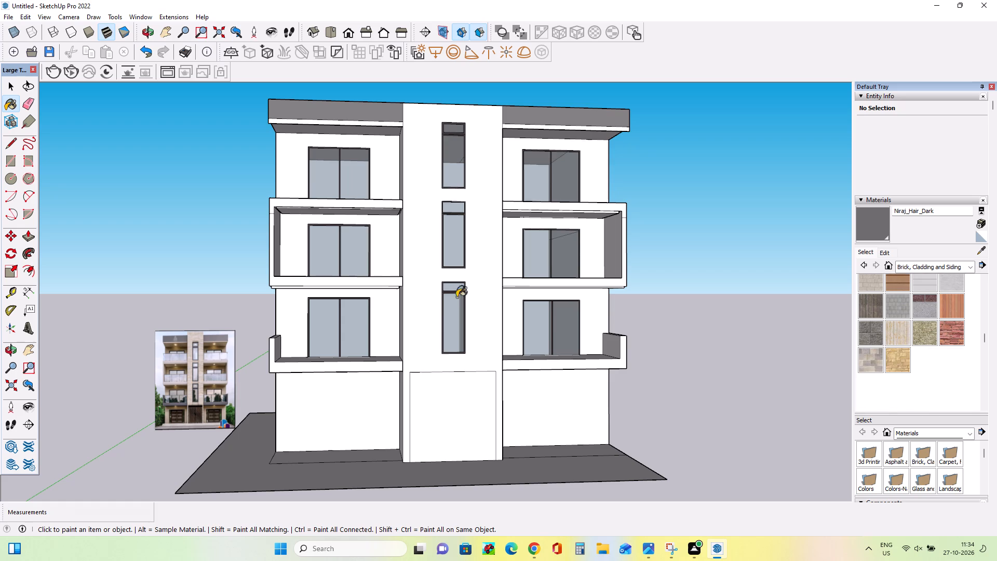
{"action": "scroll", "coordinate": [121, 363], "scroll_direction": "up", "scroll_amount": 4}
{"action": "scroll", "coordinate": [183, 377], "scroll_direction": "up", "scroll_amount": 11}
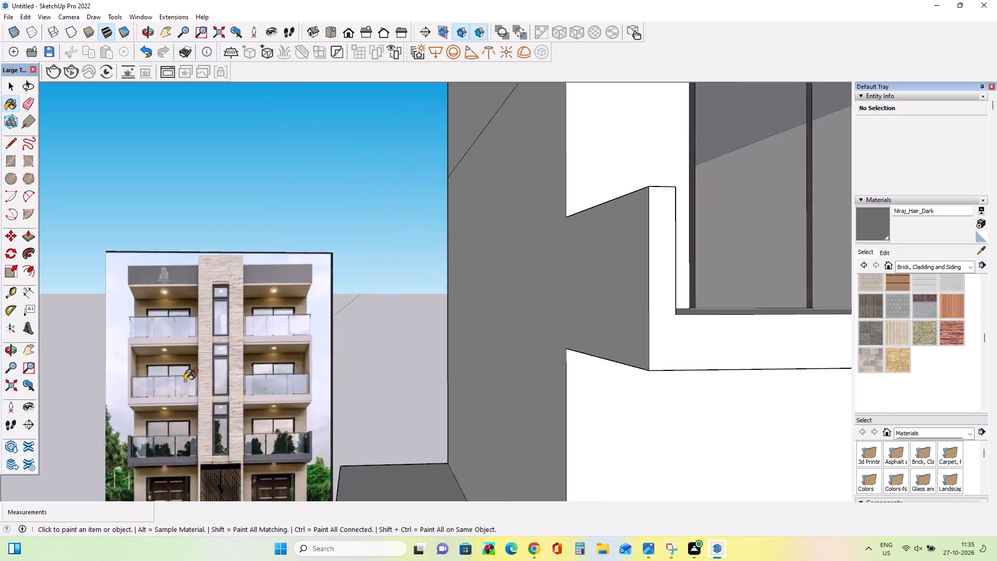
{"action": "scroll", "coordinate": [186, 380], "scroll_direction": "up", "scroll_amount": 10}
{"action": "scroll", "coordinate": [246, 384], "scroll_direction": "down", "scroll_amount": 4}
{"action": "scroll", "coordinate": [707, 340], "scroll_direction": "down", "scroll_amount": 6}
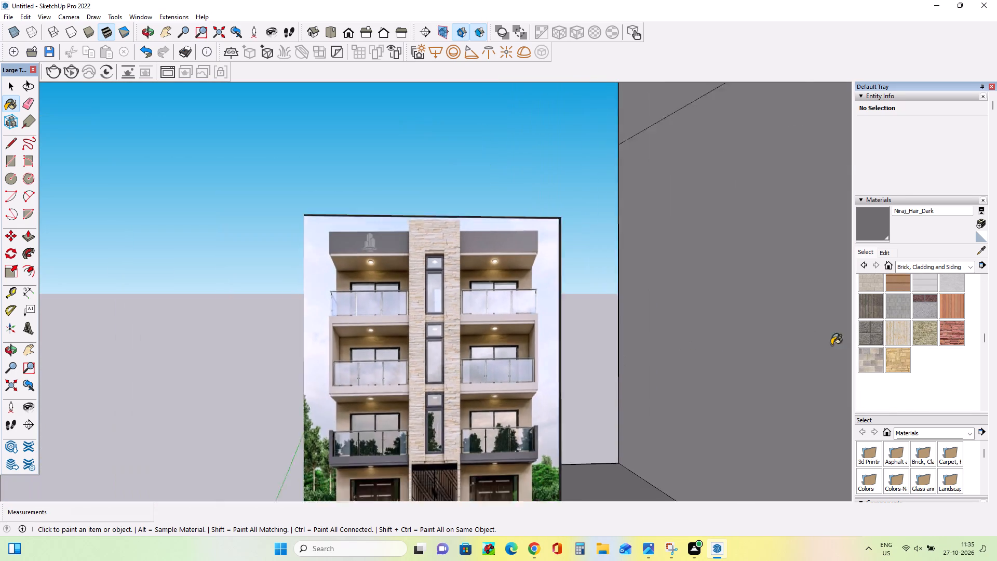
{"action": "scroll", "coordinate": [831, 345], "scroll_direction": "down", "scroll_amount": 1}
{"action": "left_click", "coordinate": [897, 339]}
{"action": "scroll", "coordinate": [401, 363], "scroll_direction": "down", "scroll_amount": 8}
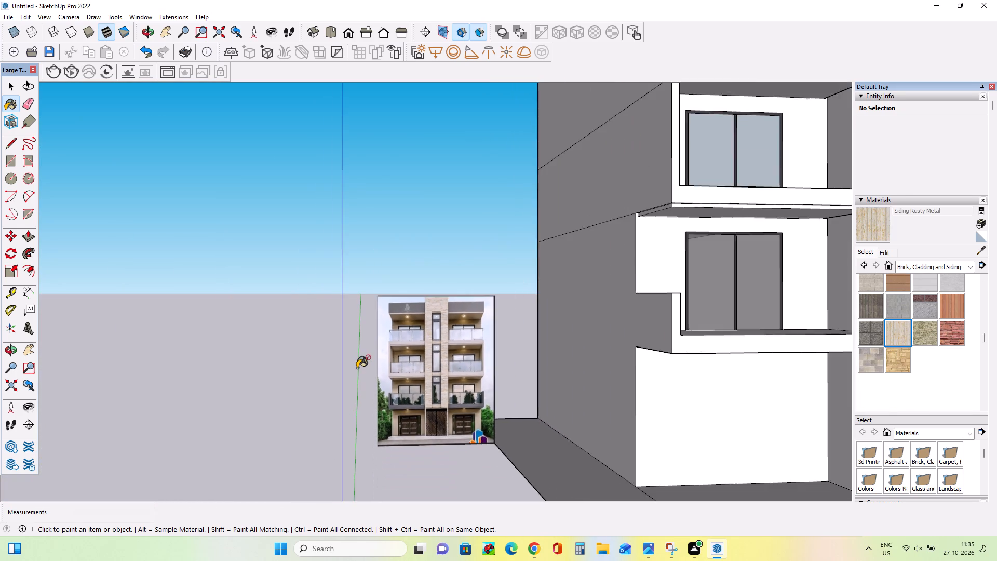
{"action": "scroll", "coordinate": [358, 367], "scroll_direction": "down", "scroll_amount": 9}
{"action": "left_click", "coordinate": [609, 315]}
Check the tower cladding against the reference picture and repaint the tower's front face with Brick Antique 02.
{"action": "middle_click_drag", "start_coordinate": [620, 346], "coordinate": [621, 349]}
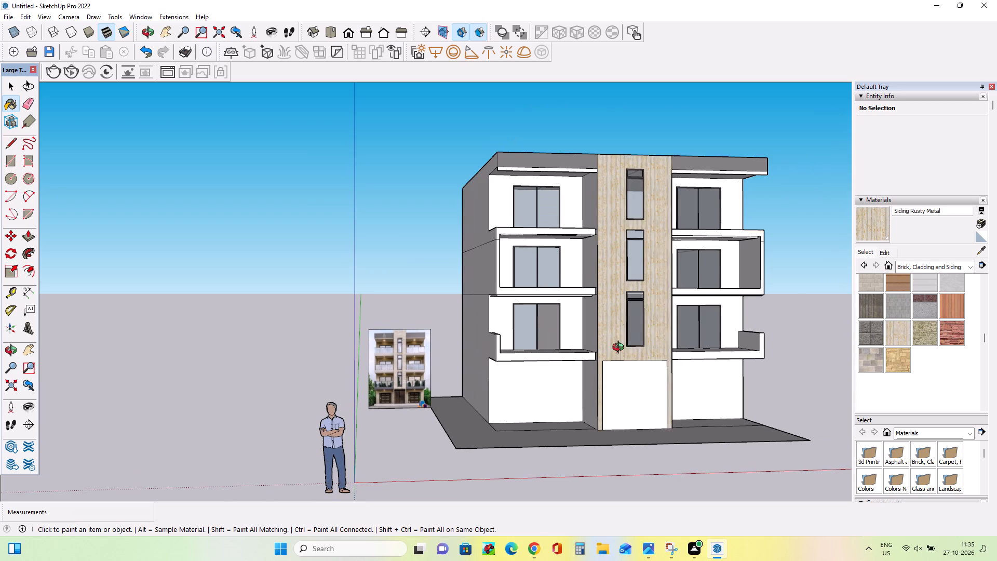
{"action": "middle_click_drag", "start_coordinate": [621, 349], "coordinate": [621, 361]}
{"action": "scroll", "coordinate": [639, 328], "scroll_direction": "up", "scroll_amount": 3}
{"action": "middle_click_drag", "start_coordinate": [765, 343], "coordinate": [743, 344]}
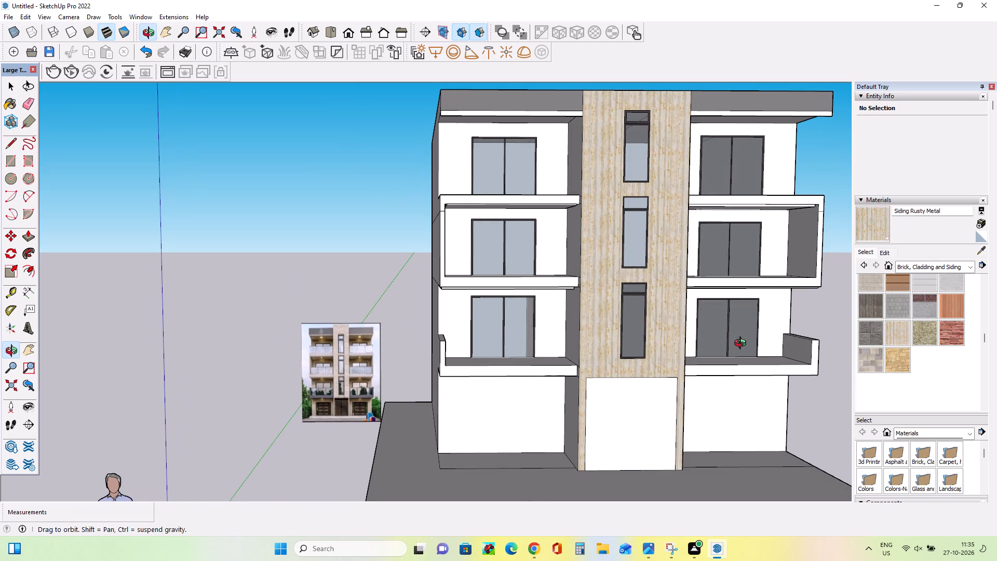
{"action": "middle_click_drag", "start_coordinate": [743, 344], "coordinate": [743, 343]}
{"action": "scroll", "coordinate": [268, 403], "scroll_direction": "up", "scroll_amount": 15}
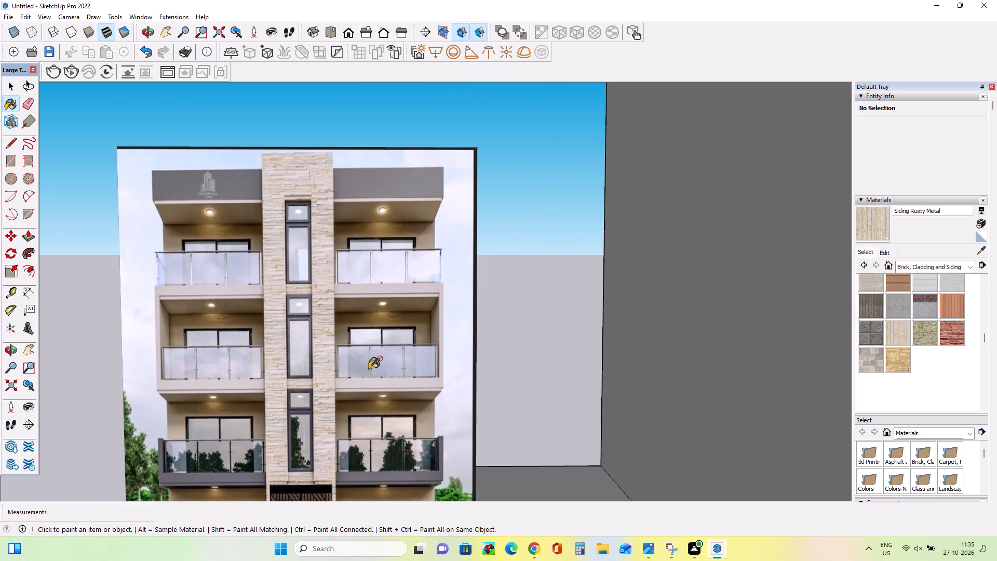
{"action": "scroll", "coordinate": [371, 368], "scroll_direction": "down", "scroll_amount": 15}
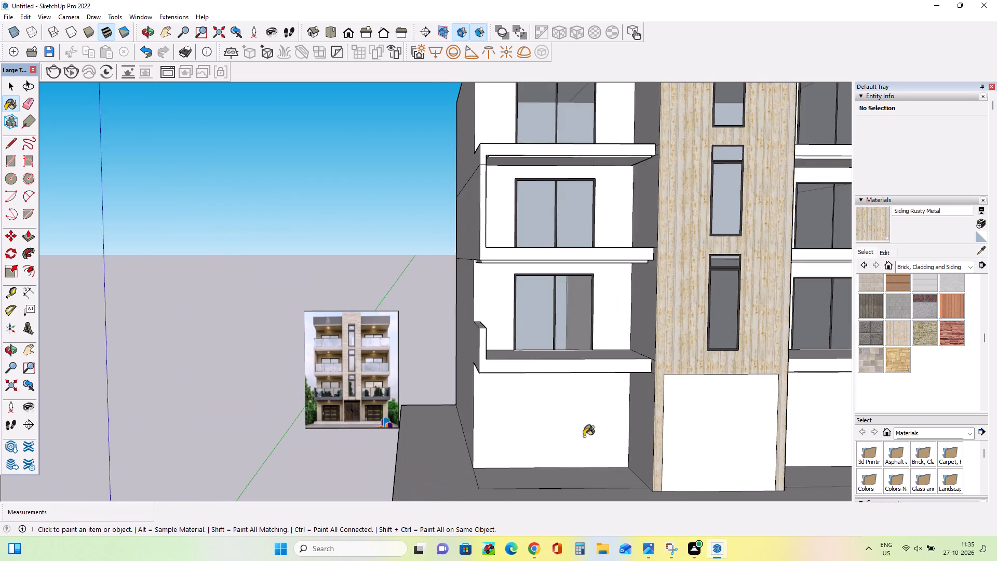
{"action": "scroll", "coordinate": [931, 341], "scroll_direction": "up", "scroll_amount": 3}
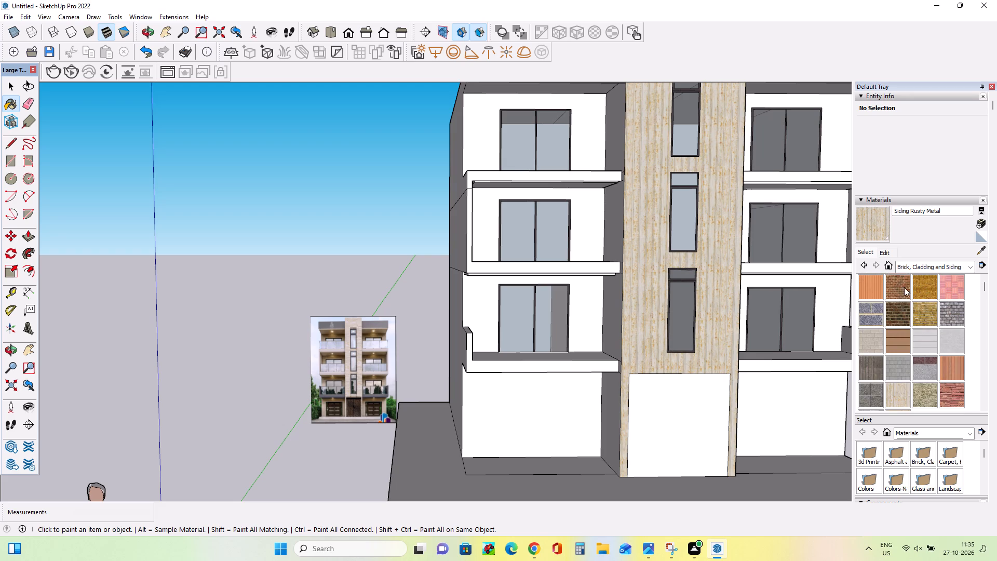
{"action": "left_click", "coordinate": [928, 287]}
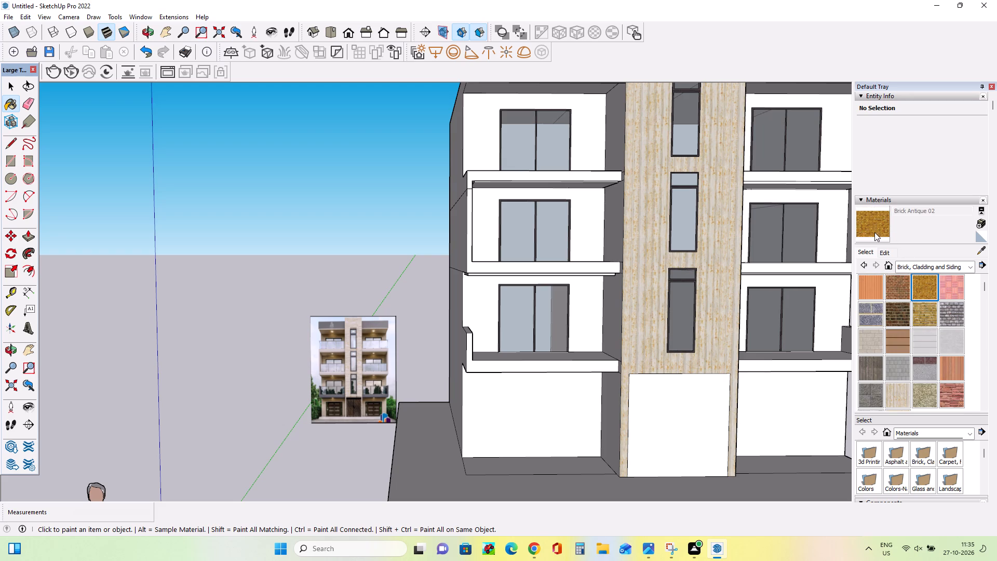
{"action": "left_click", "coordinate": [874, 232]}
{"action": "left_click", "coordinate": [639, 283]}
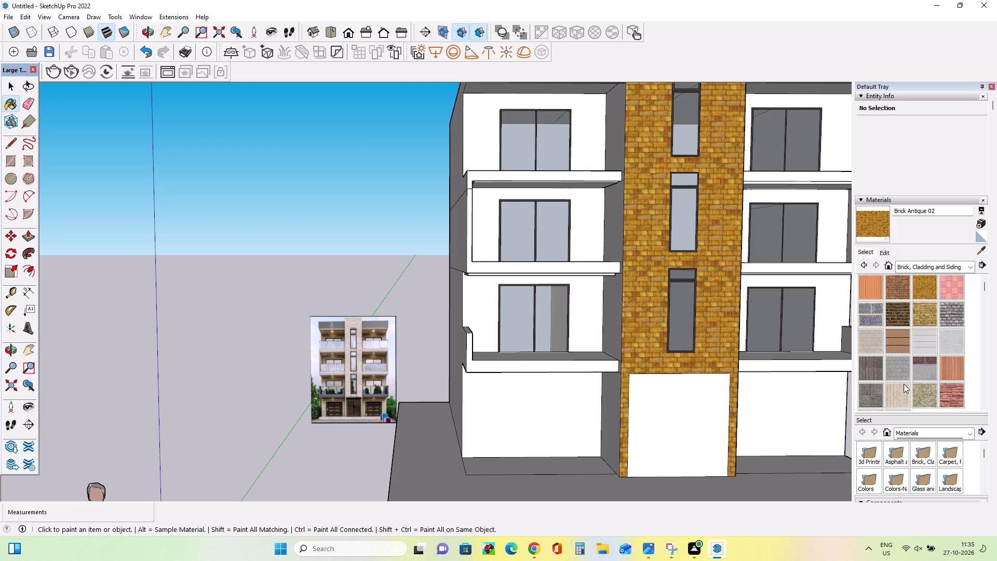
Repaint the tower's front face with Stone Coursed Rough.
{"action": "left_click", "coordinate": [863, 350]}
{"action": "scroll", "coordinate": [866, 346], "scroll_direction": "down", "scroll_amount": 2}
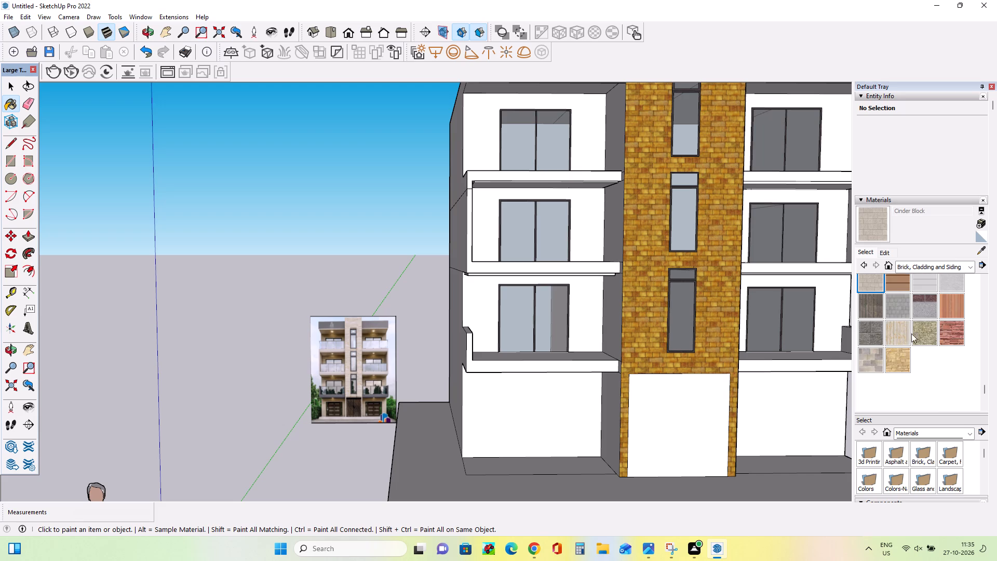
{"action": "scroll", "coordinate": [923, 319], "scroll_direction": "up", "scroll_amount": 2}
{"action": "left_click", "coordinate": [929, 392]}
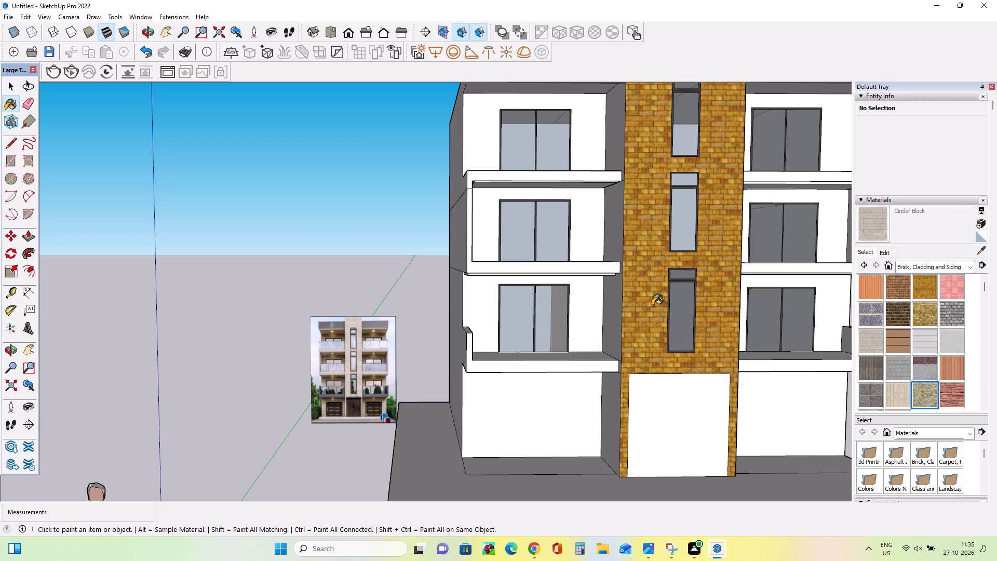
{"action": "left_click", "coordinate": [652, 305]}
Repaint the tower's front face with Stone Flagstone Ashlar.
{"action": "middle_click_drag", "start_coordinate": [639, 326], "coordinate": [624, 328]}
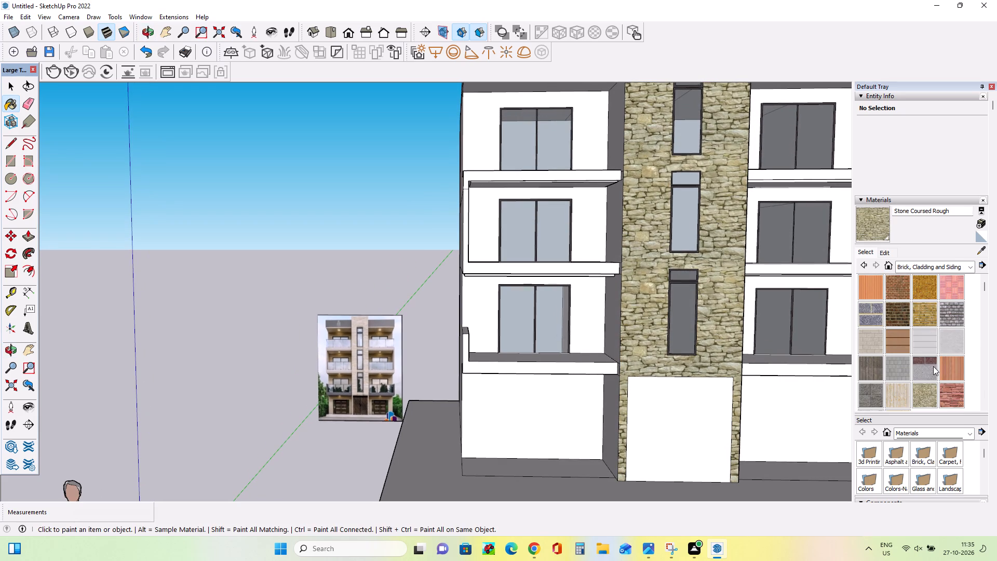
{"action": "scroll", "coordinate": [933, 367], "scroll_direction": "down", "scroll_amount": 1}
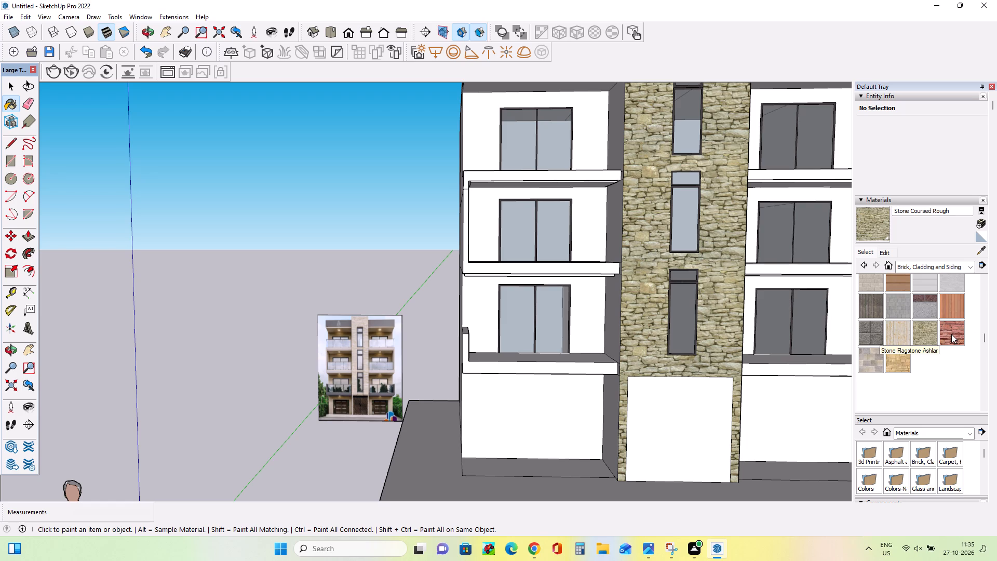
{"action": "left_click", "coordinate": [951, 334]}
{"action": "left_click", "coordinate": [650, 284]}
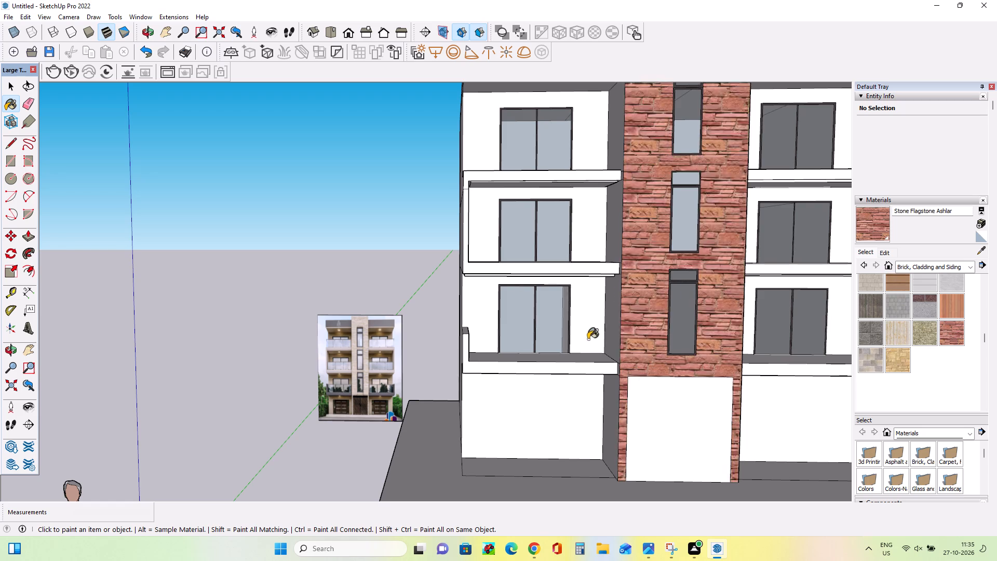
Create a beige-tinted material from Stone Flagstone Ashlar and paint the tower's front face with it.
{"action": "scroll", "coordinate": [506, 377], "scroll_direction": "down", "scroll_amount": 2}
{"action": "scroll", "coordinate": [450, 390], "scroll_direction": "down", "scroll_amount": 3}
{"action": "left_click", "coordinate": [979, 220]}
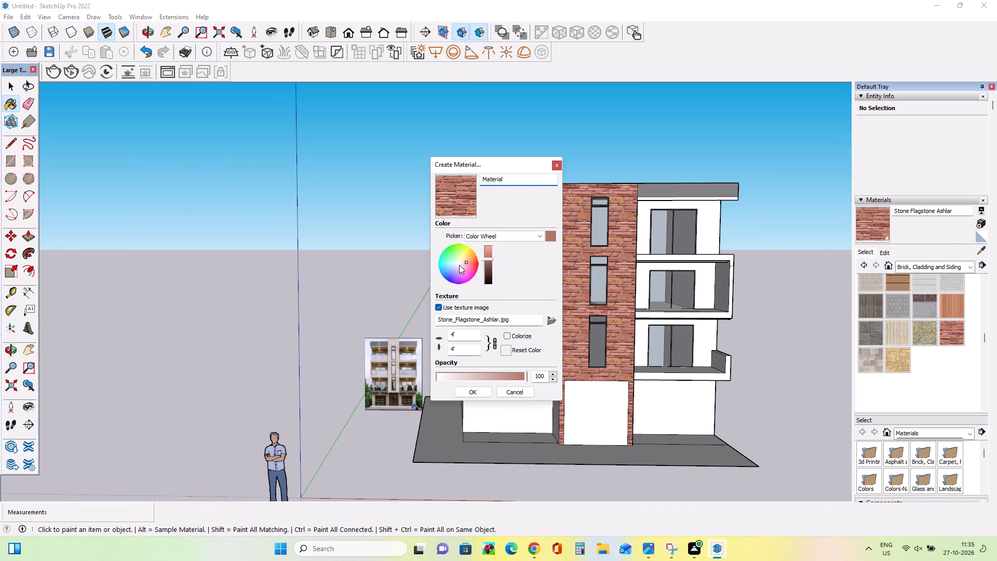
{"action": "left_click", "coordinate": [459, 265]}
{"action": "left_click", "coordinate": [461, 262]}
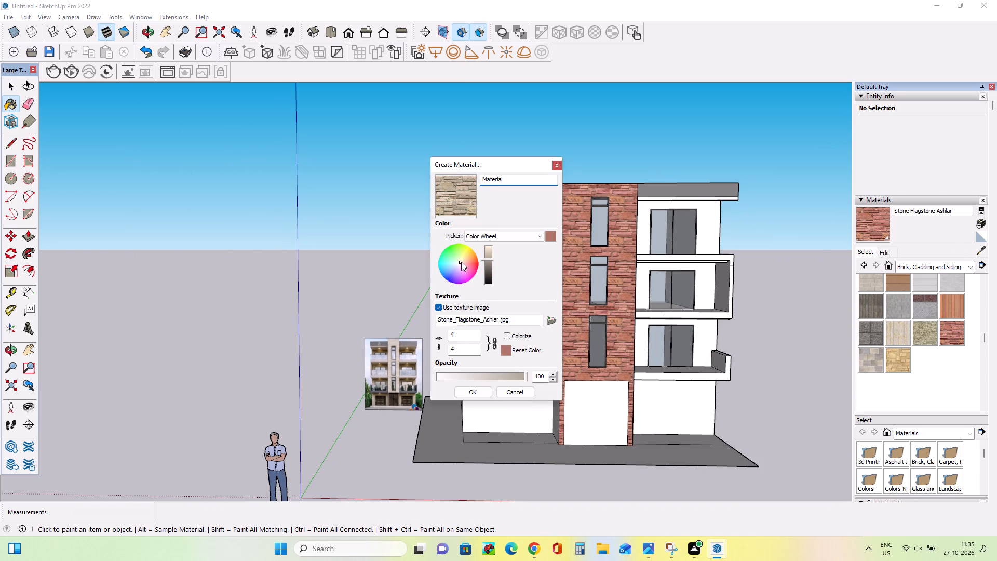
{"action": "left_click", "coordinate": [474, 389]}
{"action": "left_click", "coordinate": [582, 360]}
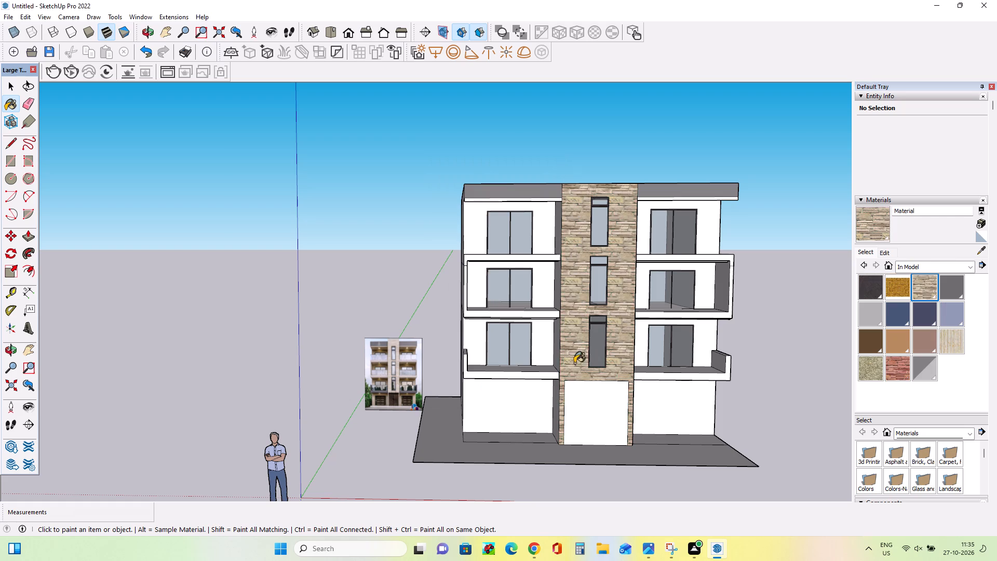
Create a lighter version of the beige stone material and paint the tower's front face with it.
{"action": "middle_click_drag", "start_coordinate": [462, 363], "coordinate": [382, 343]}
{"action": "scroll", "coordinate": [382, 343], "scroll_direction": "down", "scroll_amount": 3}
{"action": "scroll", "coordinate": [584, 363], "scroll_direction": "up", "scroll_amount": 3}
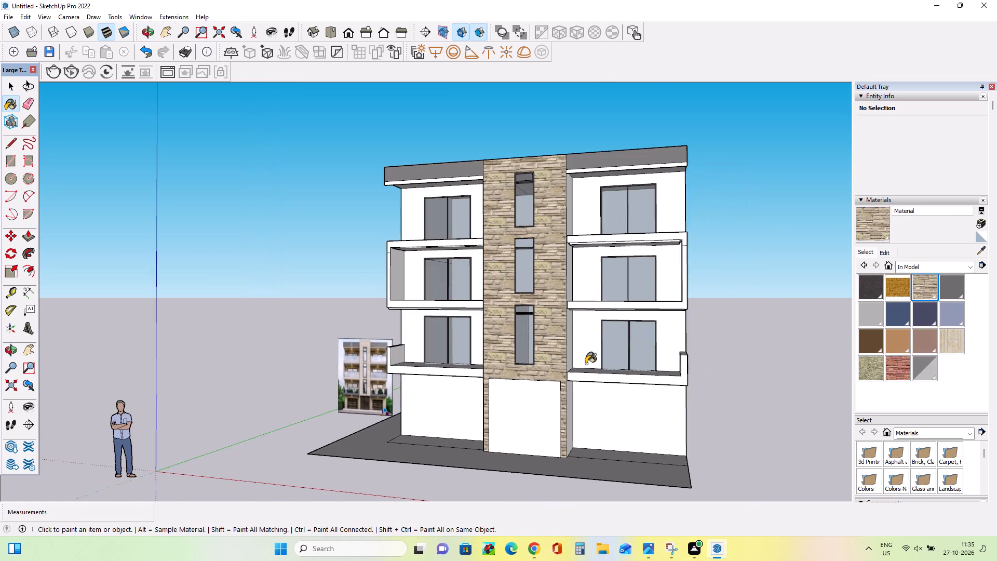
{"action": "middle_click_drag", "start_coordinate": [588, 366], "coordinate": [615, 387]}
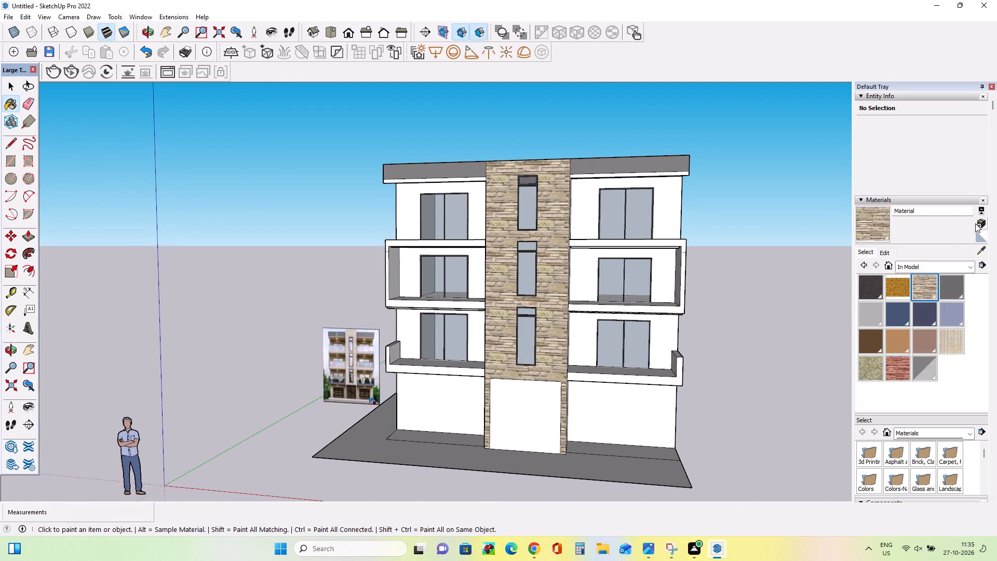
{"action": "left_click", "coordinate": [976, 223]}
{"action": "left_click", "coordinate": [490, 254]}
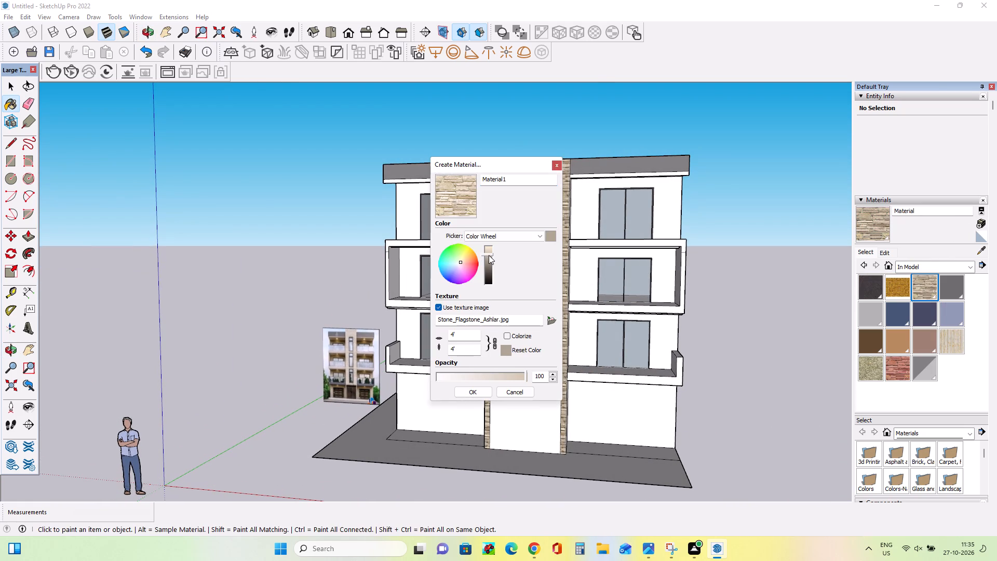
{"action": "left_click", "coordinate": [468, 391]}
{"action": "left_click", "coordinate": [507, 363]}
Examine the reference picture's stone tower, balconies and entrance alongside the painted facade.
{"action": "middle_click_drag", "start_coordinate": [487, 375], "coordinate": [487, 376]}
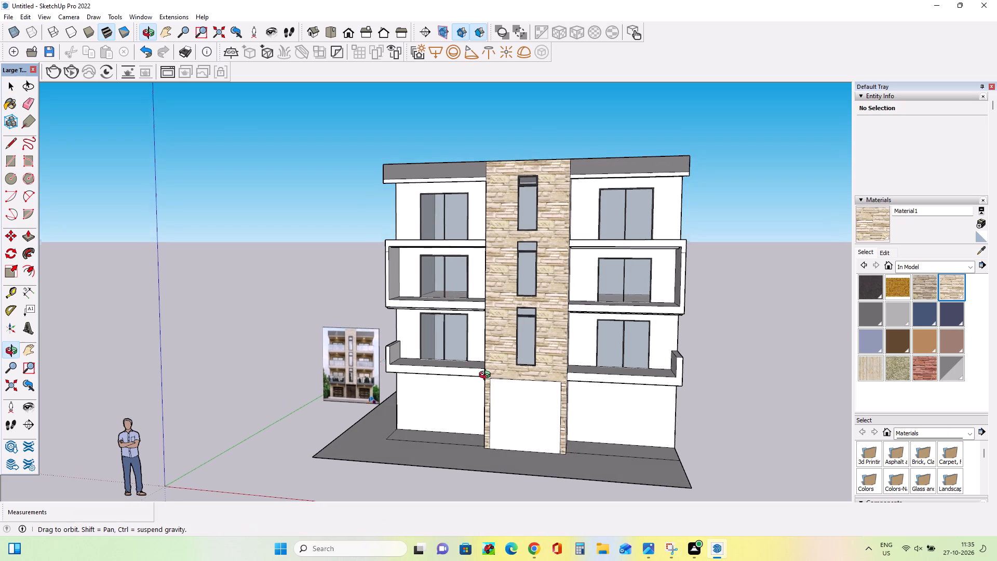
{"action": "middle_click_drag", "start_coordinate": [487, 376], "coordinate": [548, 365]}
{"action": "scroll", "coordinate": [541, 339], "scroll_direction": "up", "scroll_amount": 2}
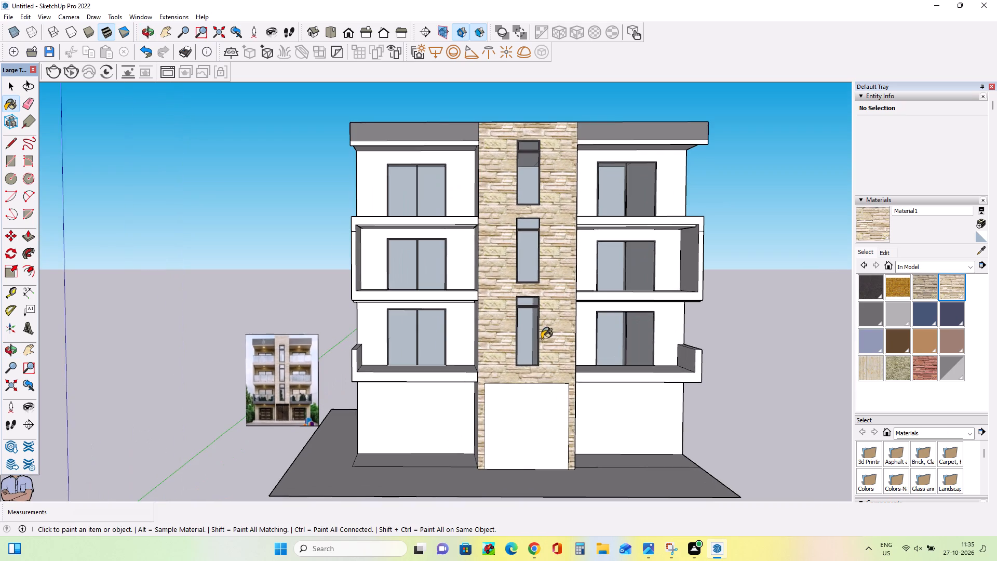
{"action": "middle_click_drag", "start_coordinate": [542, 339], "coordinate": [535, 381]}
{"action": "scroll", "coordinate": [320, 409], "scroll_direction": "up", "scroll_amount": 12}
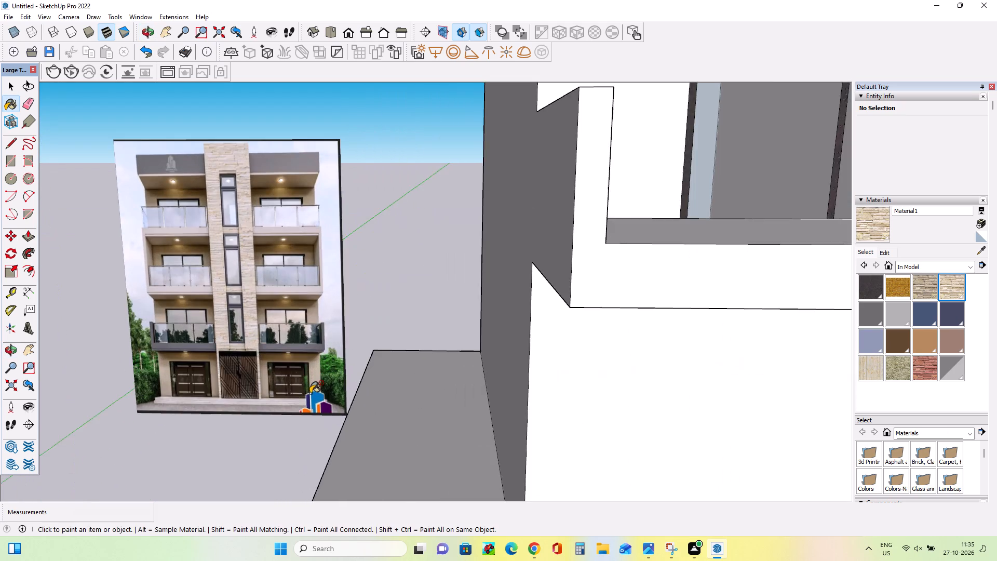
{"action": "scroll", "coordinate": [312, 393], "scroll_direction": "up", "scroll_amount": 4}
{"action": "scroll", "coordinate": [307, 297], "scroll_direction": "up", "scroll_amount": 8}
{"action": "scroll", "coordinate": [316, 374], "scroll_direction": "down", "scroll_amount": 4}
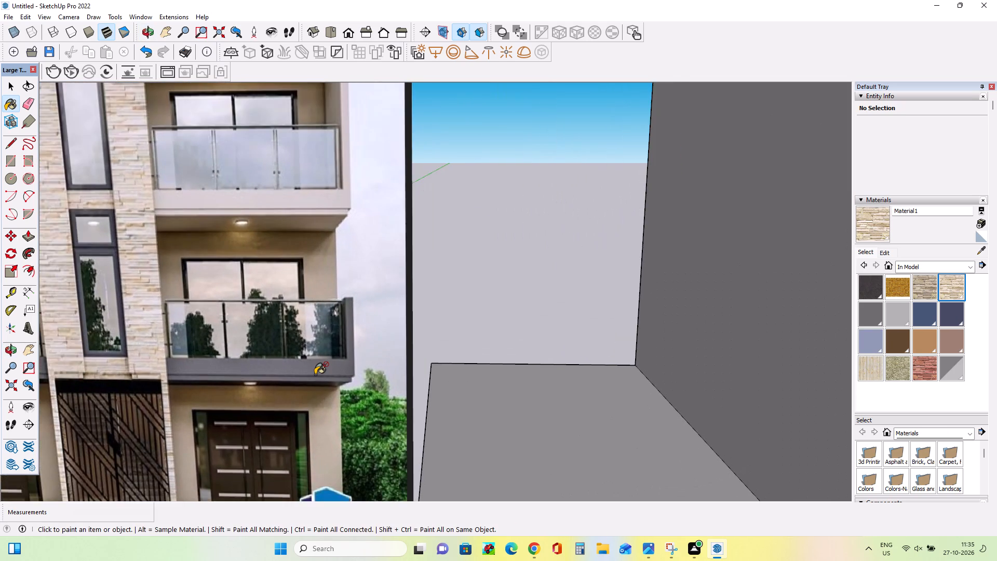
{"action": "scroll", "coordinate": [316, 374], "scroll_direction": "down", "scroll_amount": 14}
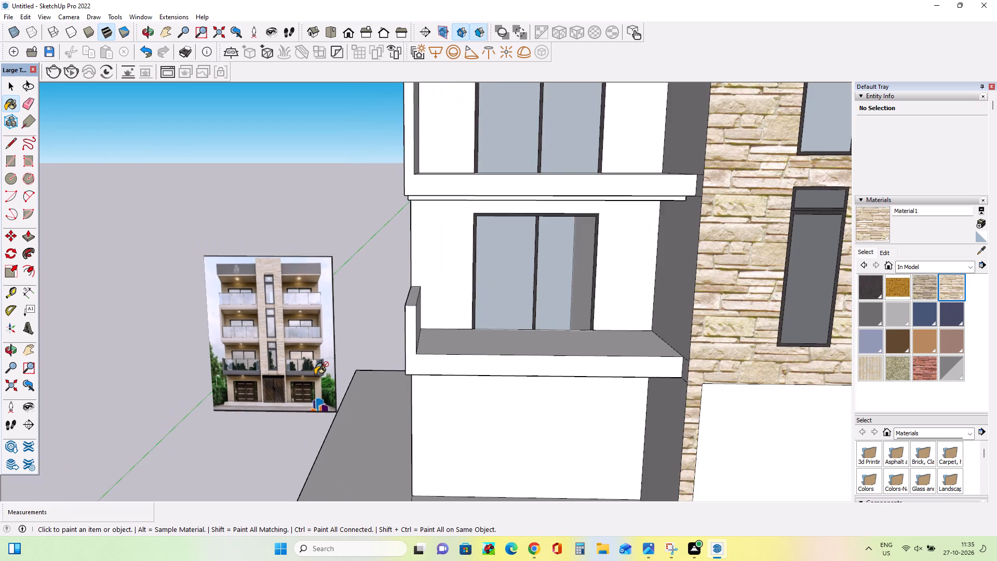
{"action": "scroll", "coordinate": [316, 374], "scroll_direction": "down", "scroll_amount": 5}
{"action": "middle_click_drag", "start_coordinate": [459, 402], "coordinate": [483, 380]}
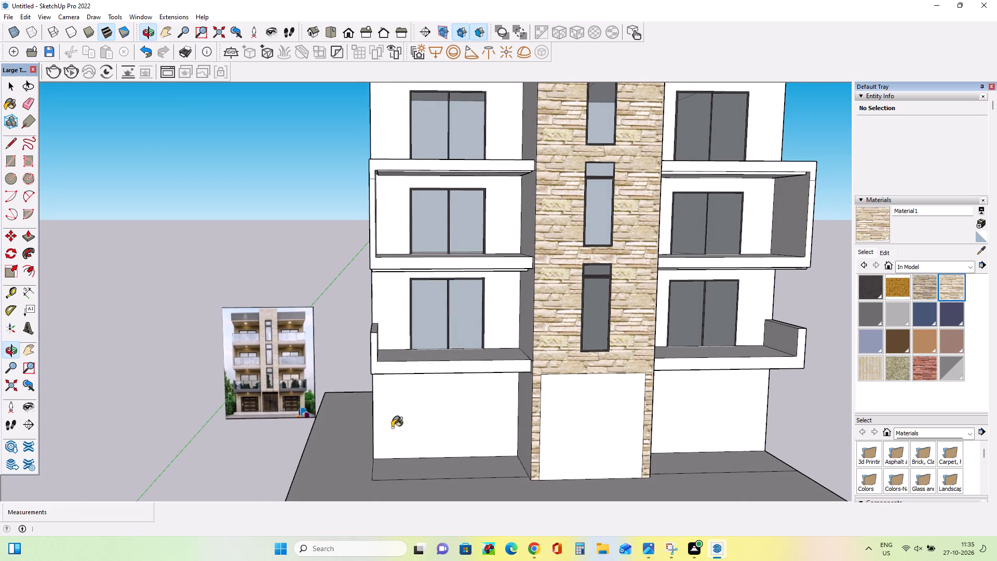
{"action": "middle_click_drag", "start_coordinate": [392, 428], "coordinate": [396, 434]}
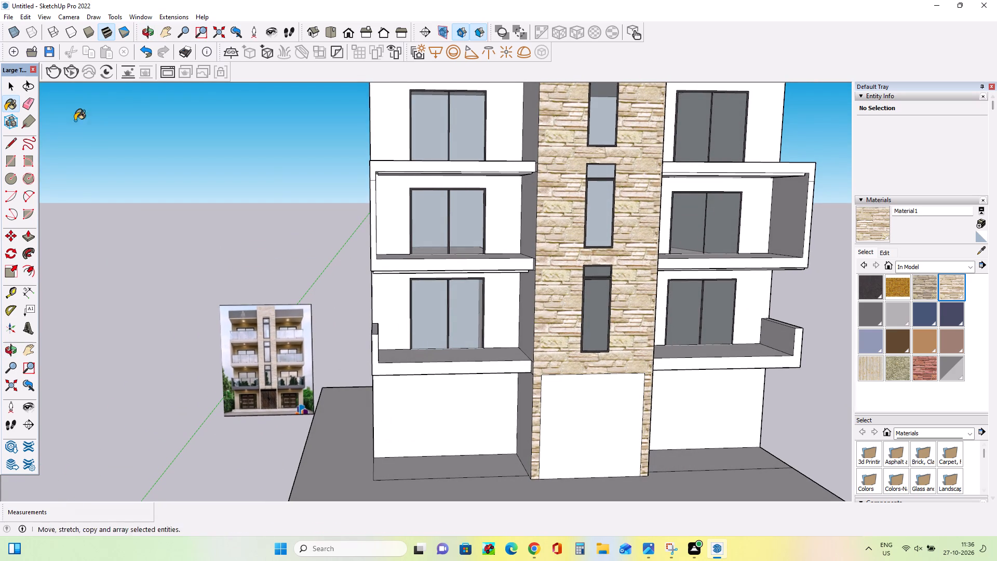
Paint the tower's left side faces on the three upper floors with the lighter beige stone material.
{"action": "middle_click_drag", "start_coordinate": [516, 249], "coordinate": [596, 292]}
{"action": "left_click", "coordinate": [546, 237]}
{"action": "left_click", "coordinate": [529, 295]}
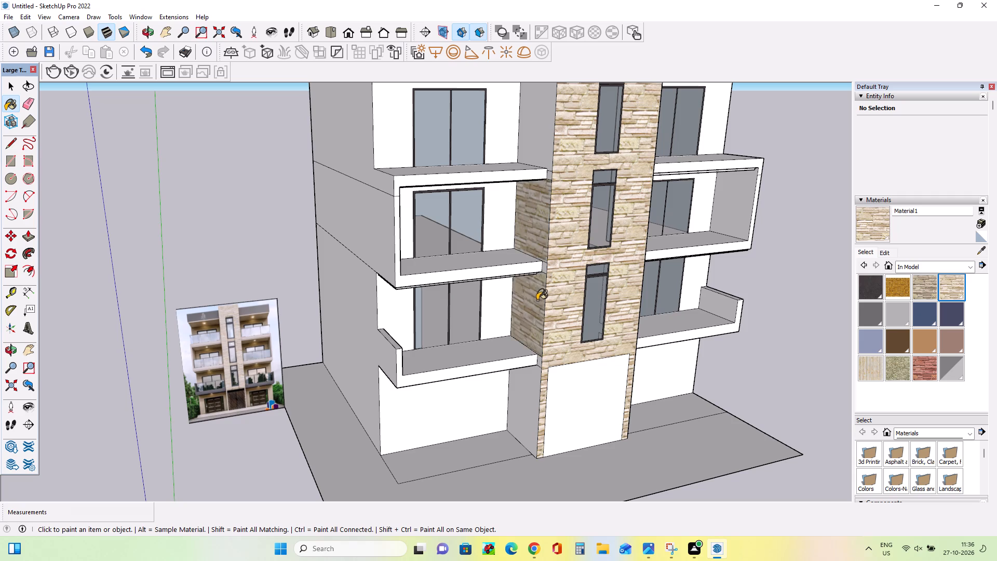
{"action": "middle_click_drag", "start_coordinate": [543, 303], "coordinate": [490, 312]}
{"action": "left_click", "coordinate": [537, 149]}
Paint the tower's right side faces on all four floors and its ground-floor left side face with the lighter beige stone material.
{"action": "scroll", "coordinate": [483, 313], "scroll_direction": "down", "scroll_amount": 5}
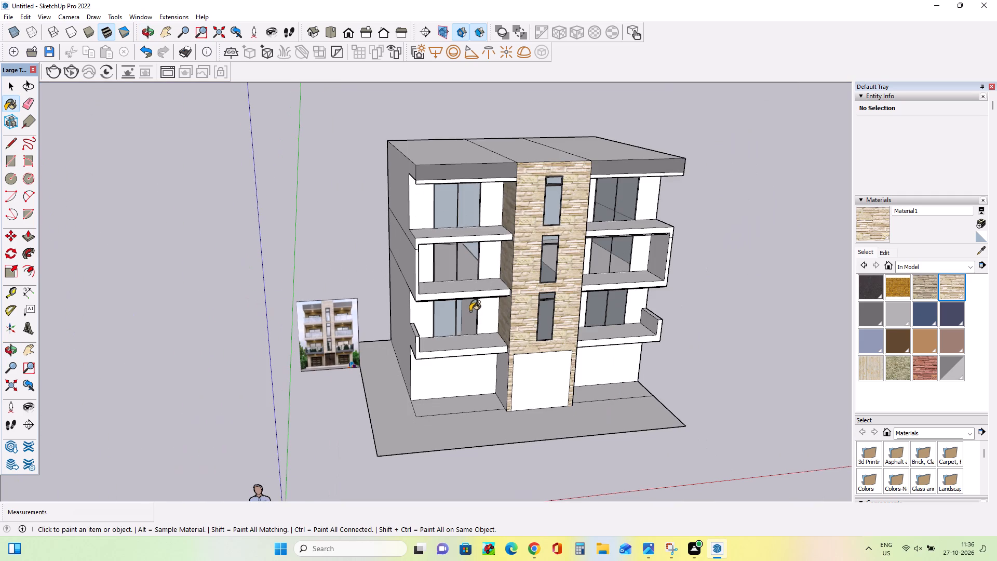
{"action": "middle_click_drag", "start_coordinate": [509, 198], "coordinate": [268, 118]}
{"action": "left_click", "coordinate": [520, 201]}
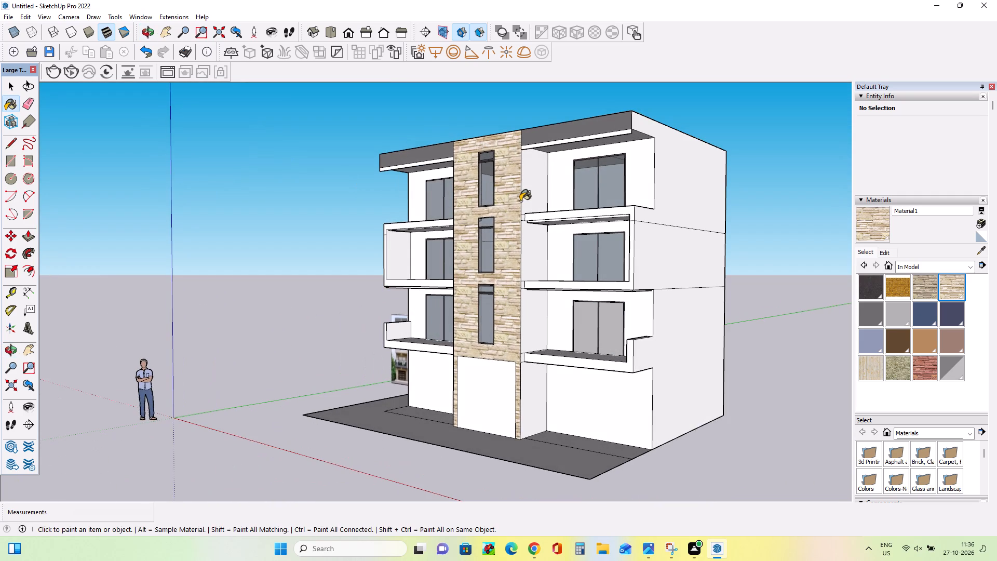
{"action": "left_click", "coordinate": [526, 203]}
{"action": "left_click", "coordinate": [530, 248]}
{"action": "left_click", "coordinate": [531, 324]}
{"action": "middle_click_drag", "start_coordinate": [516, 397], "coordinate": [523, 404]}
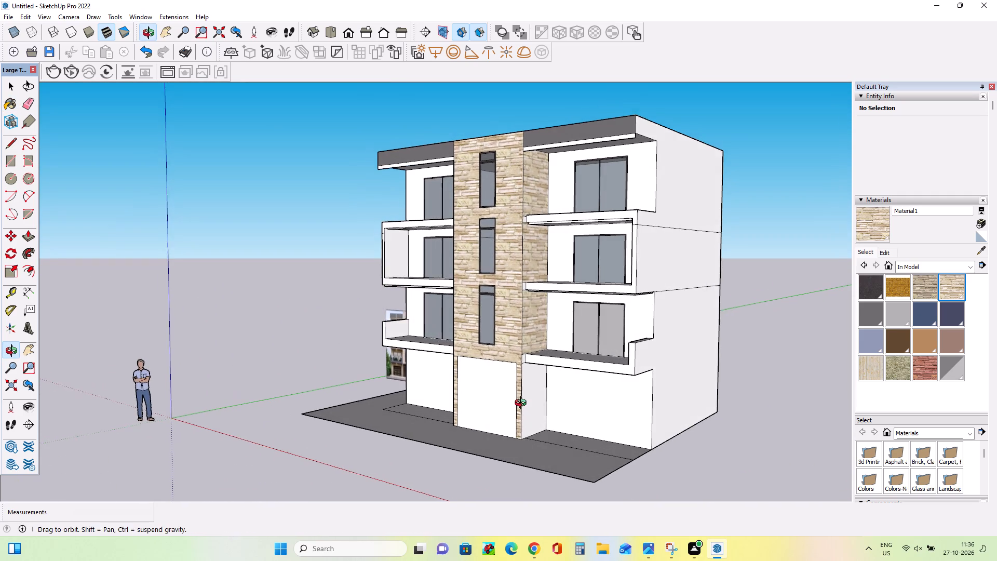
{"action": "middle_click_drag", "start_coordinate": [523, 404], "coordinate": [534, 402]}
{"action": "left_click", "coordinate": [536, 400]}
{"action": "middle_click_drag", "start_coordinate": [508, 417], "coordinate": [773, 363]}
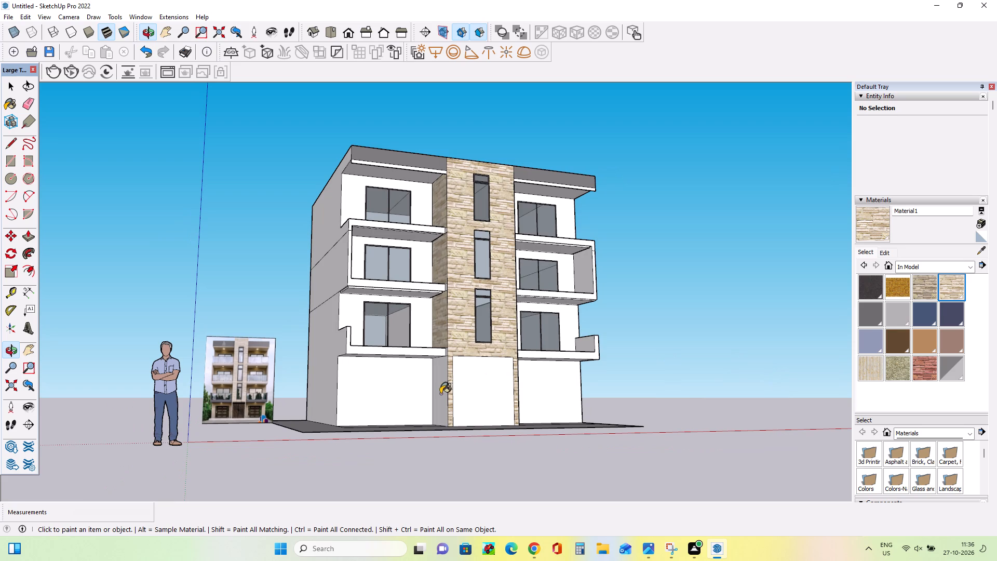
{"action": "left_click", "coordinate": [440, 394]}
Examine the reference picture's ground-floor entrance gate and doors and compare them with the modelled facade.
{"action": "middle_click_drag", "start_coordinate": [439, 407], "coordinate": [440, 416]}
{"action": "scroll", "coordinate": [241, 423], "scroll_direction": "up", "scroll_amount": 14}
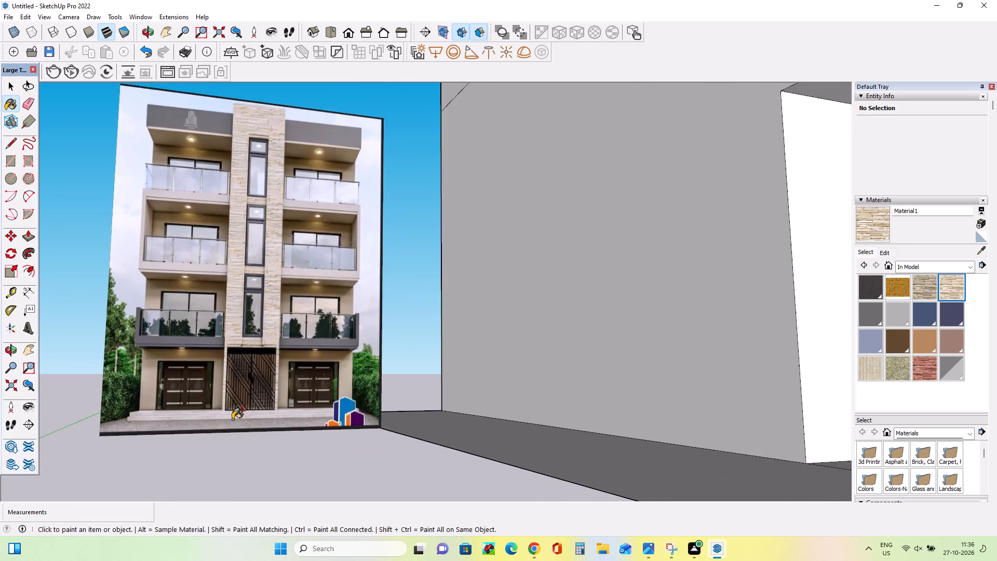
{"action": "scroll", "coordinate": [234, 419], "scroll_direction": "up", "scroll_amount": 4}
{"action": "middle_click_drag", "start_coordinate": [249, 373], "coordinate": [277, 377]}
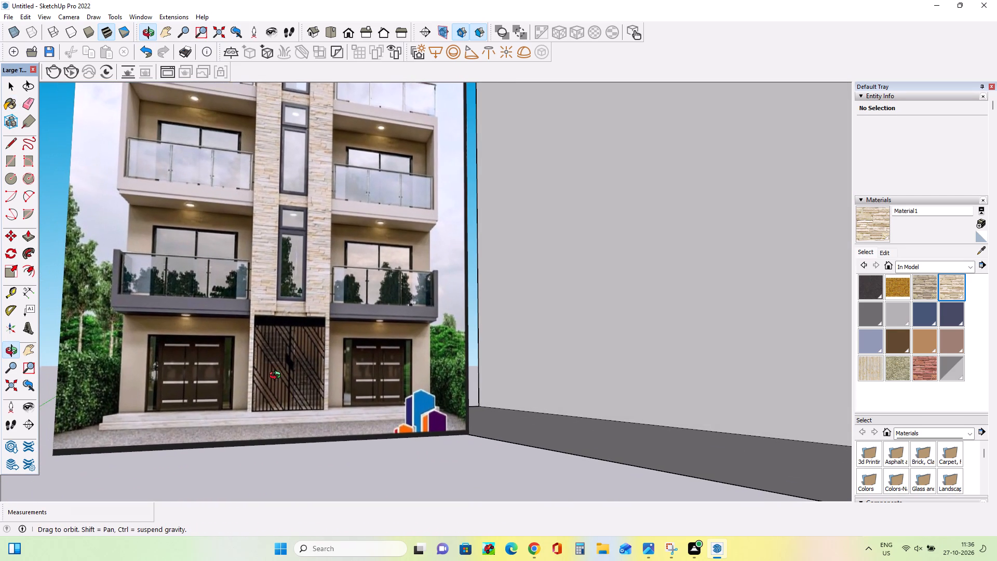
{"action": "middle_click_drag", "start_coordinate": [277, 377], "coordinate": [277, 375]}
{"action": "scroll", "coordinate": [267, 350], "scroll_direction": "up", "scroll_amount": 2}
{"action": "scroll", "coordinate": [267, 350], "scroll_direction": "down", "scroll_amount": 18}
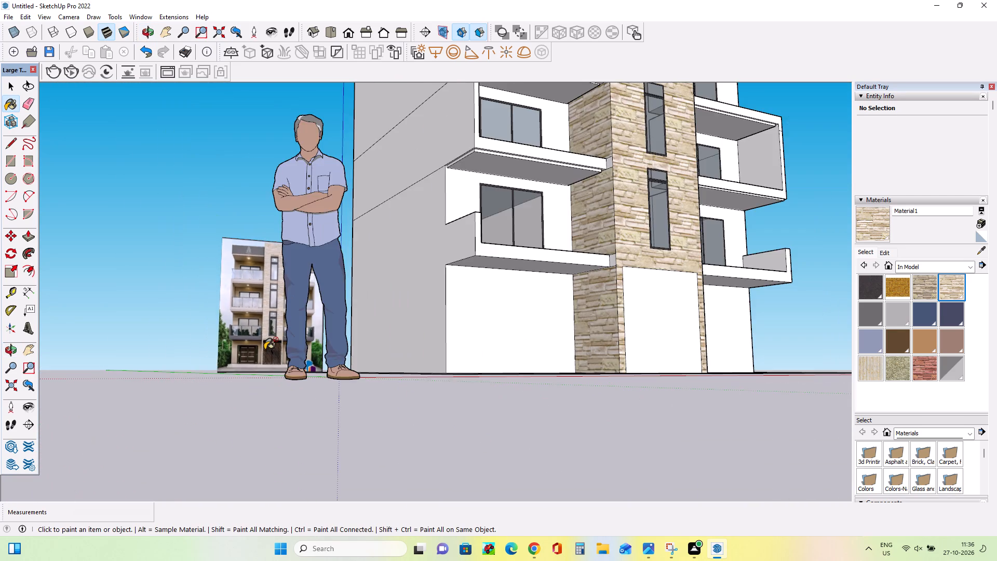
{"action": "middle_click_drag", "start_coordinate": [511, 373], "coordinate": [341, 389]}
{"action": "scroll", "coordinate": [632, 338], "scroll_direction": "down", "scroll_amount": 4}
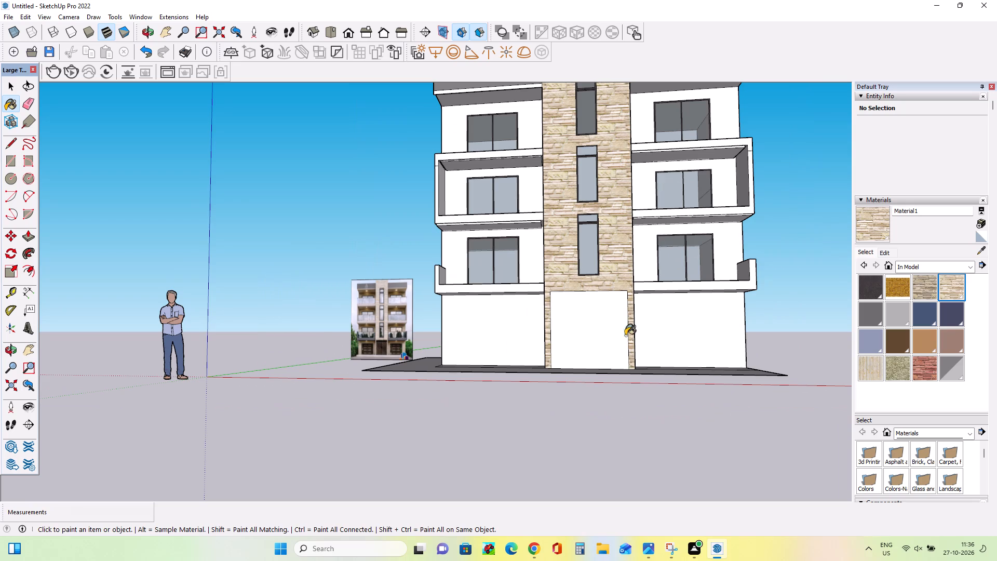
{"action": "middle_click_drag", "start_coordinate": [595, 346], "coordinate": [599, 361]}
{"action": "scroll", "coordinate": [376, 353], "scroll_direction": "up", "scroll_amount": 5}
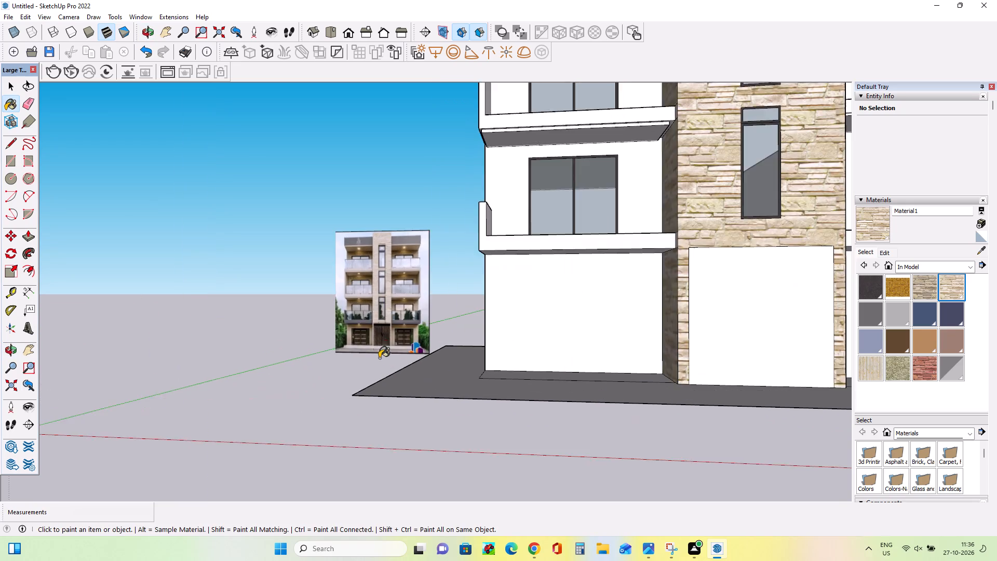
{"action": "scroll", "coordinate": [379, 358], "scroll_direction": "up", "scroll_amount": 17}
{"action": "scroll", "coordinate": [393, 349], "scroll_direction": "up", "scroll_amount": 4}
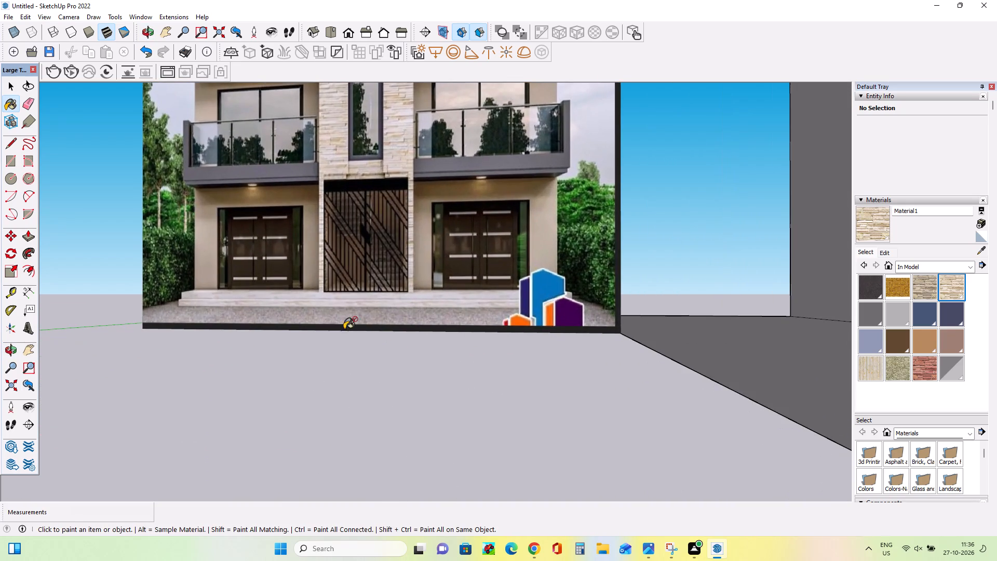
{"action": "scroll", "coordinate": [234, 318], "scroll_direction": "down", "scroll_amount": 20}
{"action": "scroll", "coordinate": [234, 318], "scroll_direction": "down", "scroll_amount": 4}
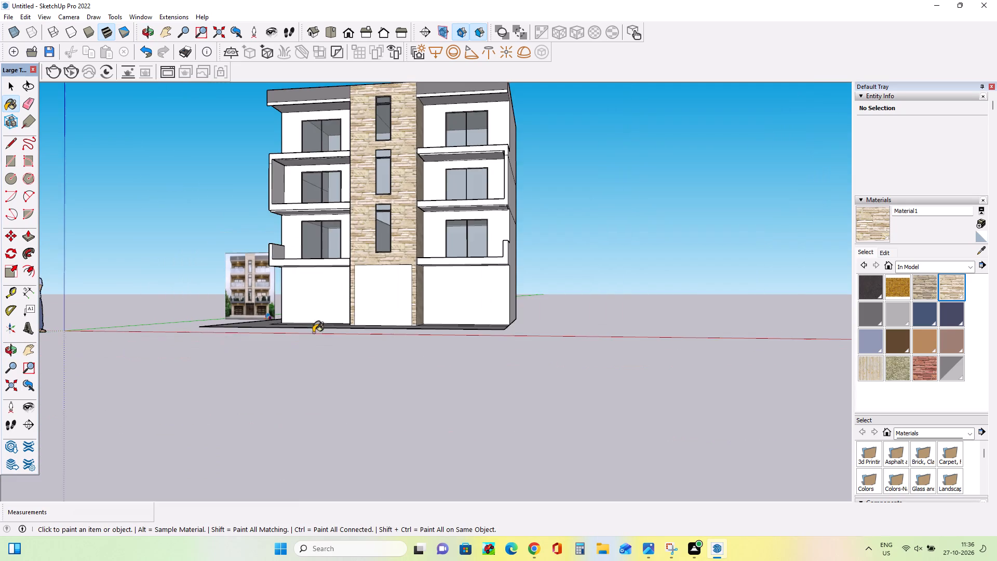
{"action": "scroll", "coordinate": [439, 341], "scroll_direction": "down", "scroll_amount": 1}
{"action": "middle_click_drag", "start_coordinate": [443, 347], "coordinate": [451, 379]}
{"action": "scroll", "coordinate": [539, 368], "scroll_direction": "down", "scroll_amount": 4}
{"action": "scroll", "coordinate": [292, 266], "scroll_direction": "up", "scroll_amount": 4}
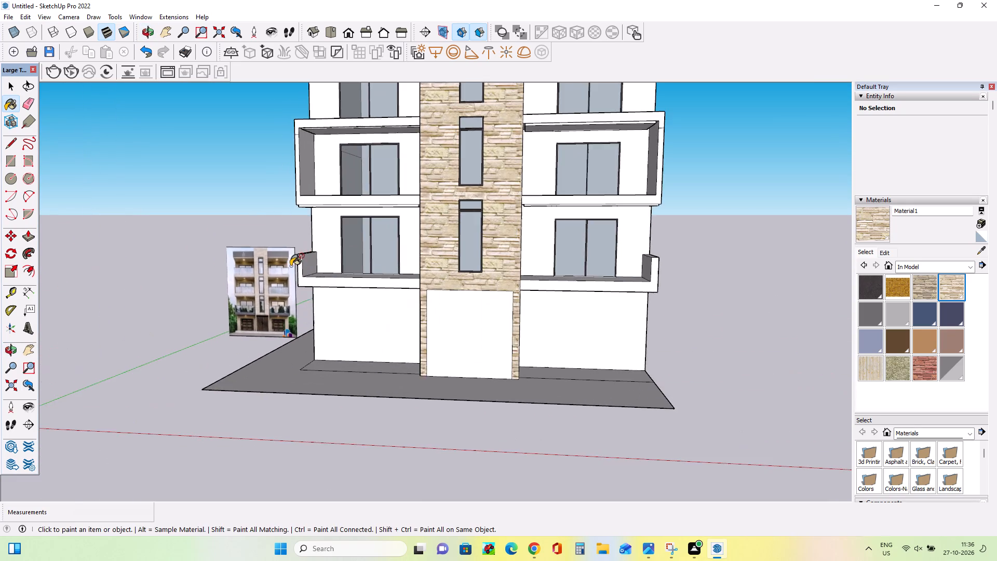
{"action": "scroll", "coordinate": [292, 265], "scroll_direction": "down", "scroll_amount": 5}
{"action": "middle_click_drag", "start_coordinate": [356, 285], "coordinate": [358, 311]}
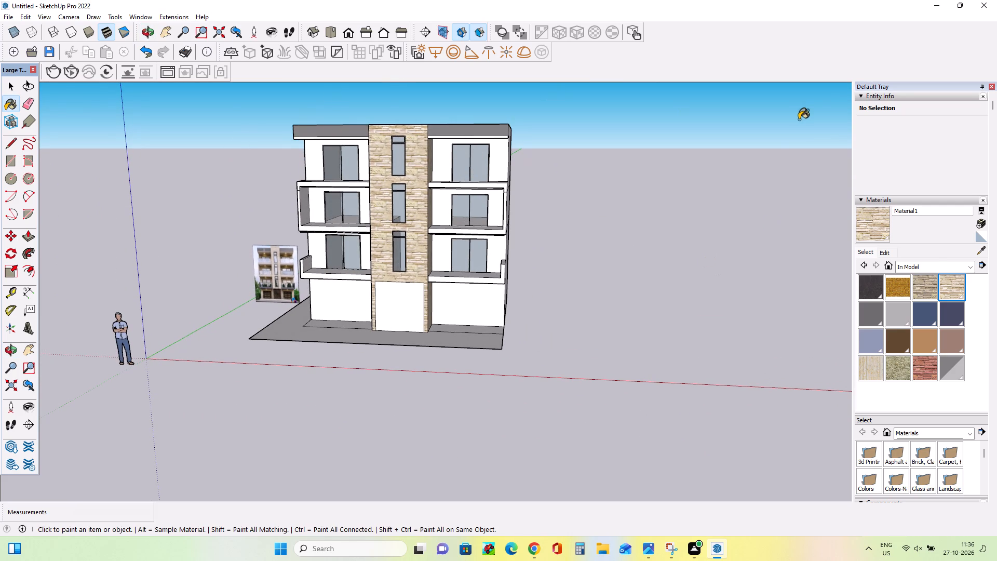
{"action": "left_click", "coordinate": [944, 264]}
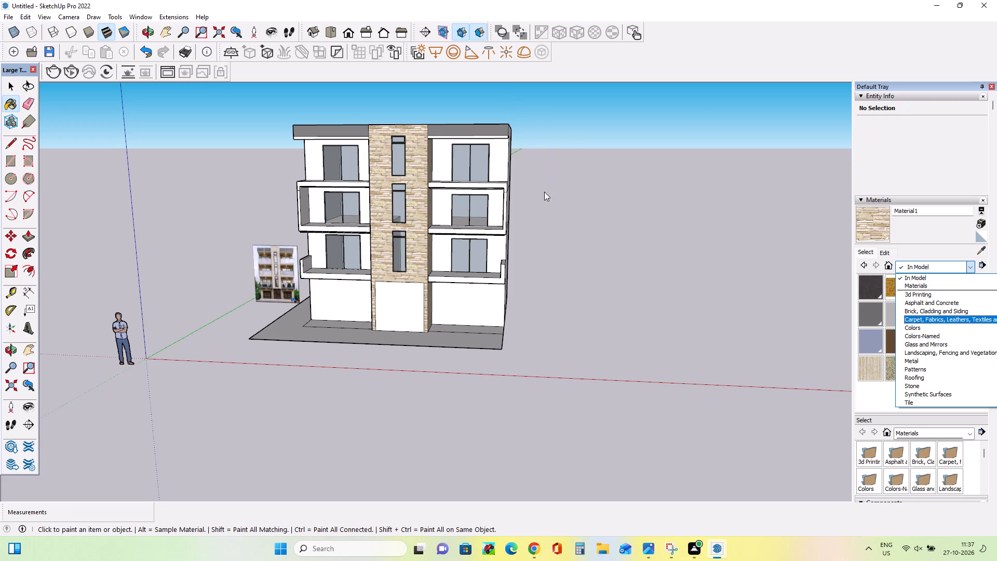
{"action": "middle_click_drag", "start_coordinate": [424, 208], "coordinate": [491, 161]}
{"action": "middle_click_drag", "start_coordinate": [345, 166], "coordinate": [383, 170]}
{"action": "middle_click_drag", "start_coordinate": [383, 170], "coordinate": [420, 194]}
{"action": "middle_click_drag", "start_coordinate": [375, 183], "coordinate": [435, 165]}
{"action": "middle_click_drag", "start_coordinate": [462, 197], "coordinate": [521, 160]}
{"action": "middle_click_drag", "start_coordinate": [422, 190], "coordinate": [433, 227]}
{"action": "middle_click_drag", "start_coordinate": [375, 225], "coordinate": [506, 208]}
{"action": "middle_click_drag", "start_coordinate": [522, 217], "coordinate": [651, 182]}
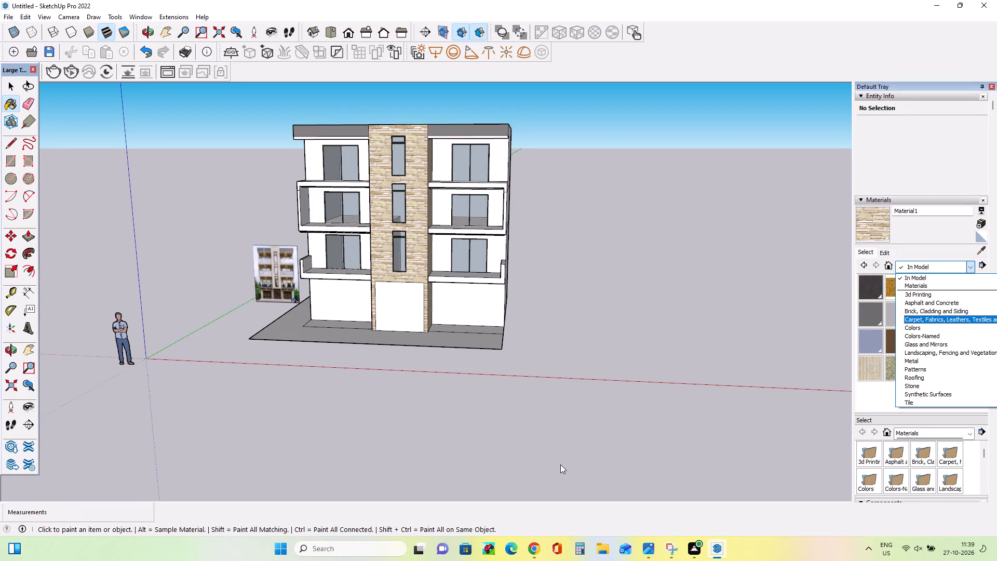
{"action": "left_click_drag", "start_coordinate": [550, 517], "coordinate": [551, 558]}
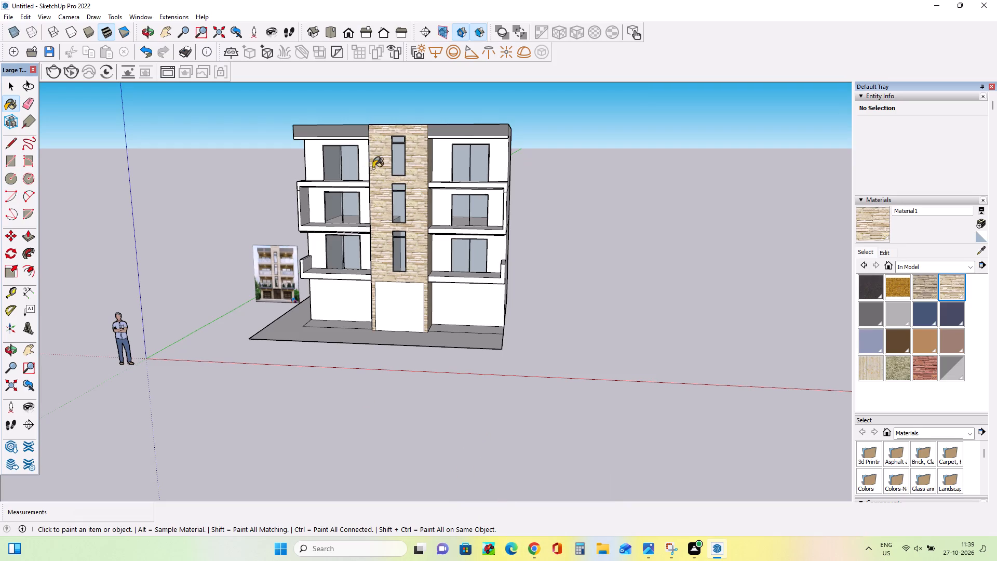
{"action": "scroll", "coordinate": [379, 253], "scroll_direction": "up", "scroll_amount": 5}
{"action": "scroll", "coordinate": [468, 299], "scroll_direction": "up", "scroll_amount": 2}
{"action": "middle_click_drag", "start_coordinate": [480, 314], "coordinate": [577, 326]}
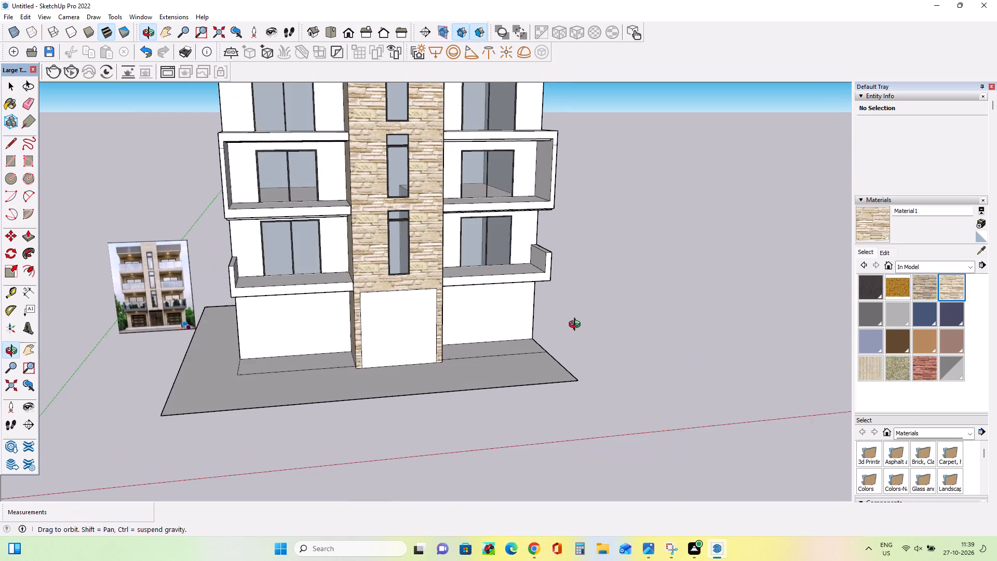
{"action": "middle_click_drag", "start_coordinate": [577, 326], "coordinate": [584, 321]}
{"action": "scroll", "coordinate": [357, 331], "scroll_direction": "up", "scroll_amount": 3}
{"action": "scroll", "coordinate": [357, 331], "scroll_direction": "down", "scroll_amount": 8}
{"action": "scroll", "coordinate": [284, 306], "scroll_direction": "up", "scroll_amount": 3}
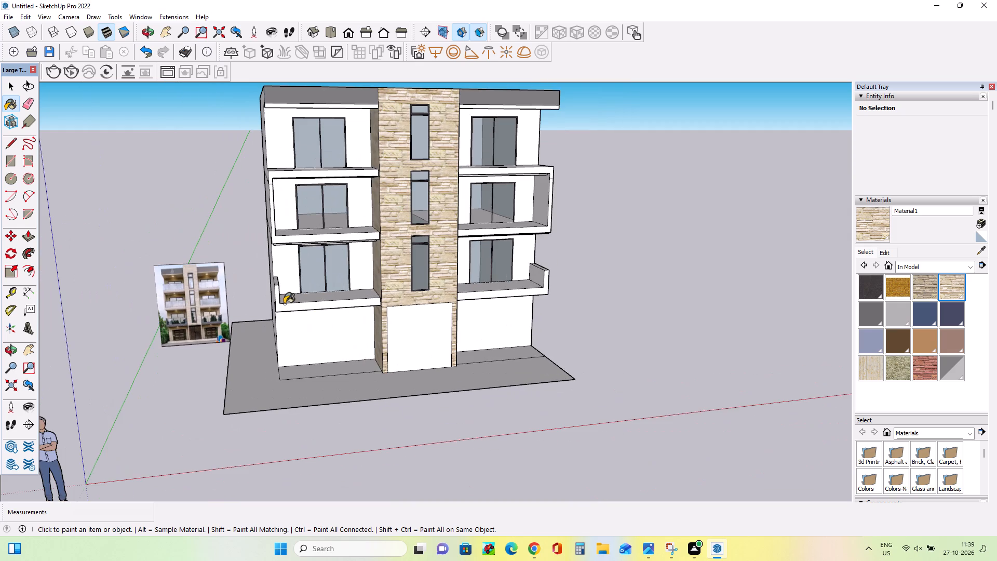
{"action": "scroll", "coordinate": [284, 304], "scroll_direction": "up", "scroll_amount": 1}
Switch to Chrome, search for Google in a new tab and open the Google homepage.
{"action": "left_click", "coordinate": [534, 546]}
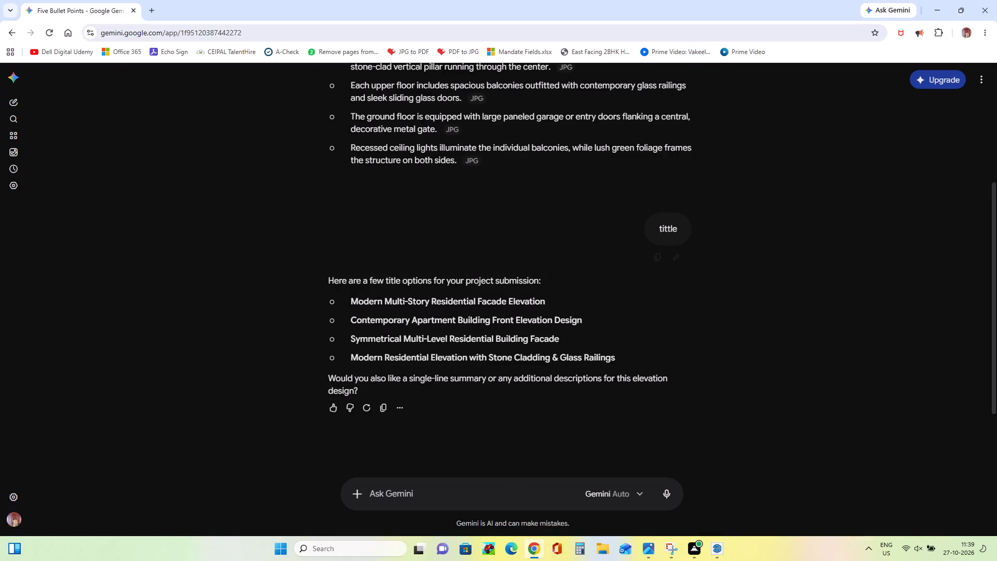
{"action": "left_click", "coordinate": [152, 12]}
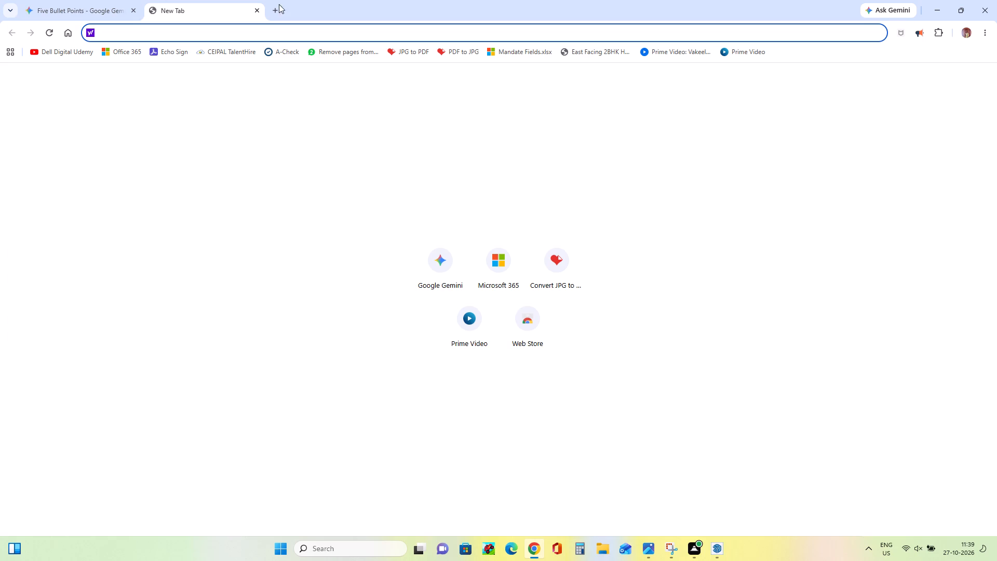
{"action": "left_click", "coordinate": [101, 32]}
{"action": "left_click", "coordinate": [237, 33]}
{"action": "key", "text": "g"}
{"action": "type", "text": "oo"}
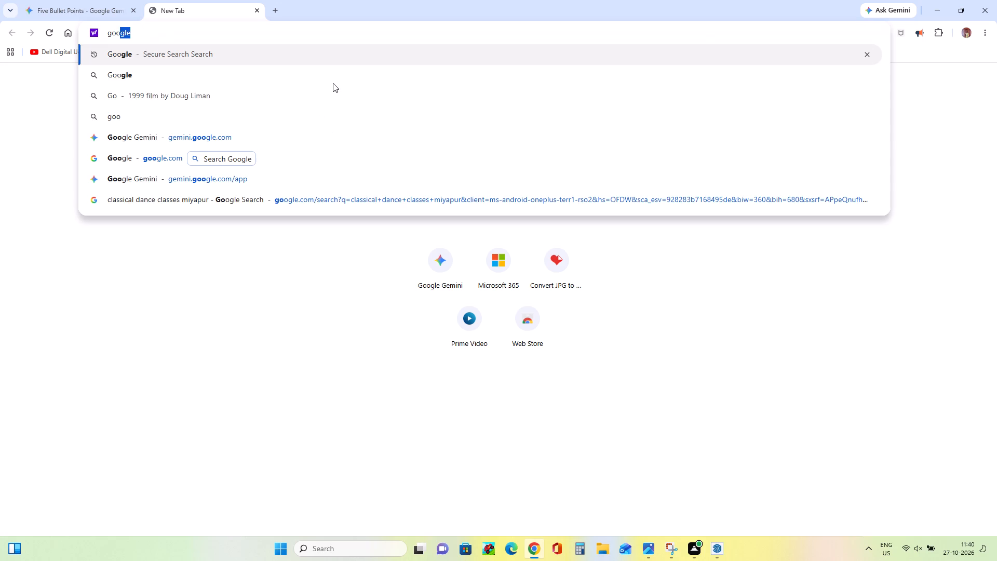
{"action": "left_click", "coordinate": [144, 69]}
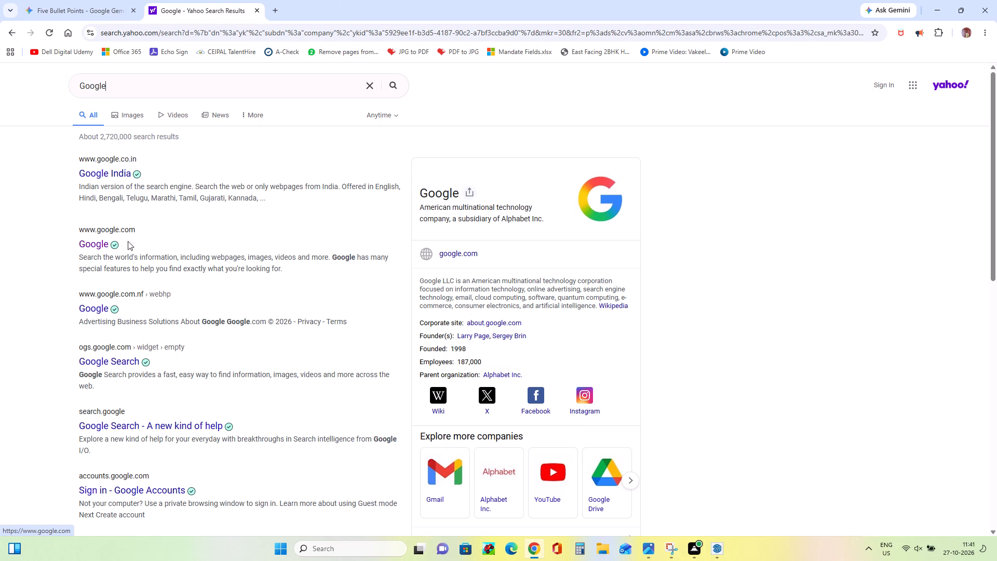
{"action": "left_click", "coordinate": [95, 244]}
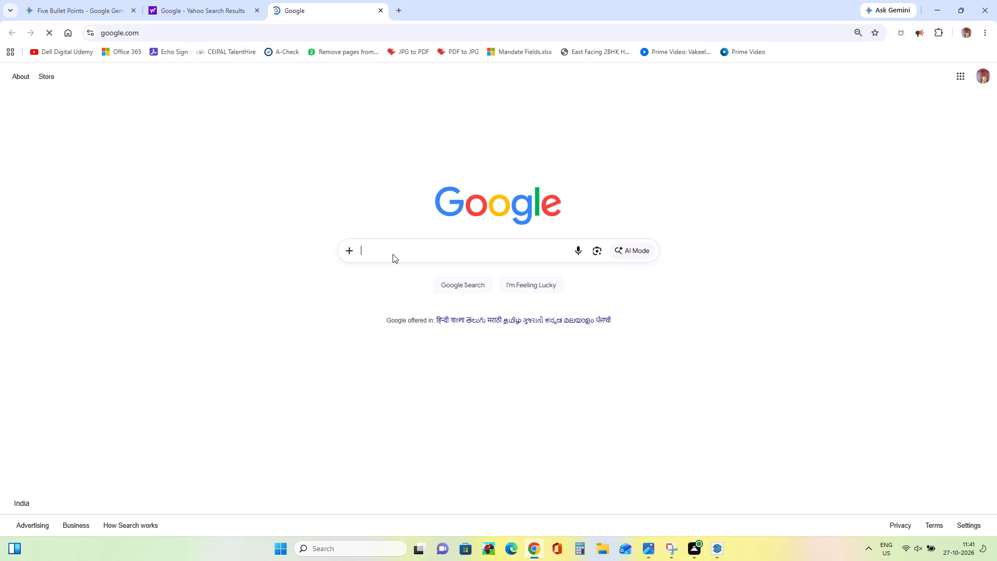
Search Google for 3d warehouse and open the 3D Warehouse website from the results.
{"action": "left_click", "coordinate": [383, 247]}
{"action": "left_click", "coordinate": [365, 249]}
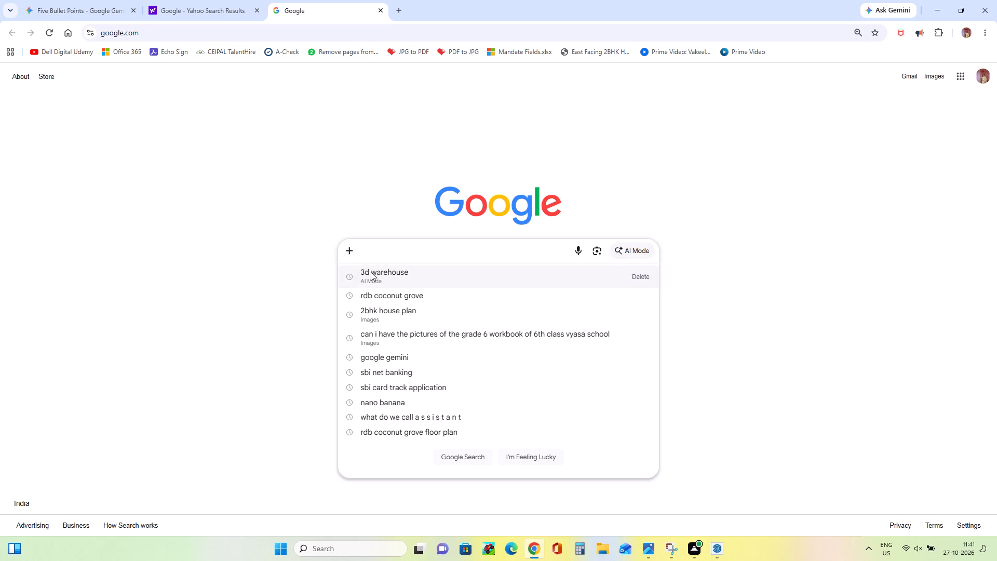
{"action": "left_click", "coordinate": [371, 275]}
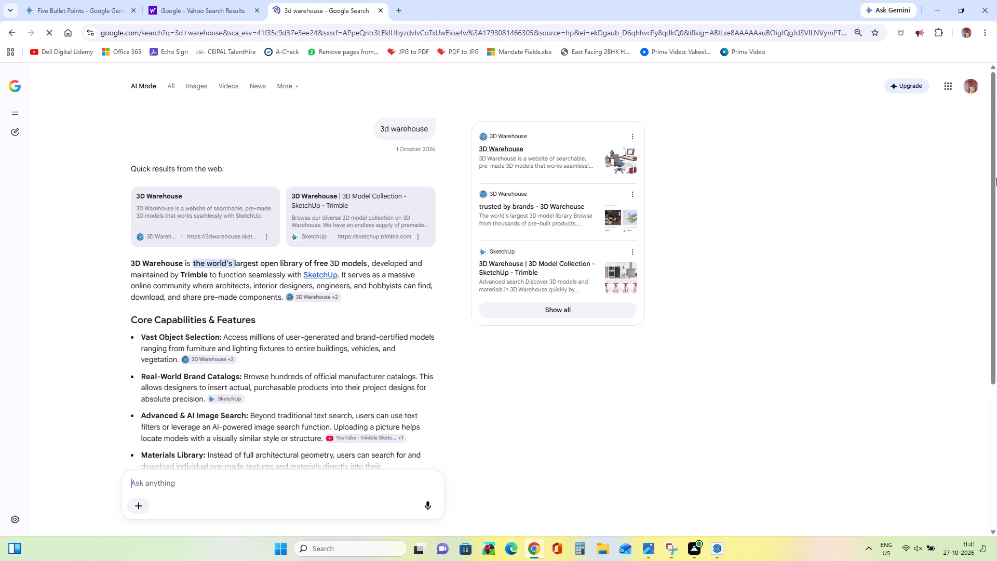
{"action": "left_click", "coordinate": [146, 197]}
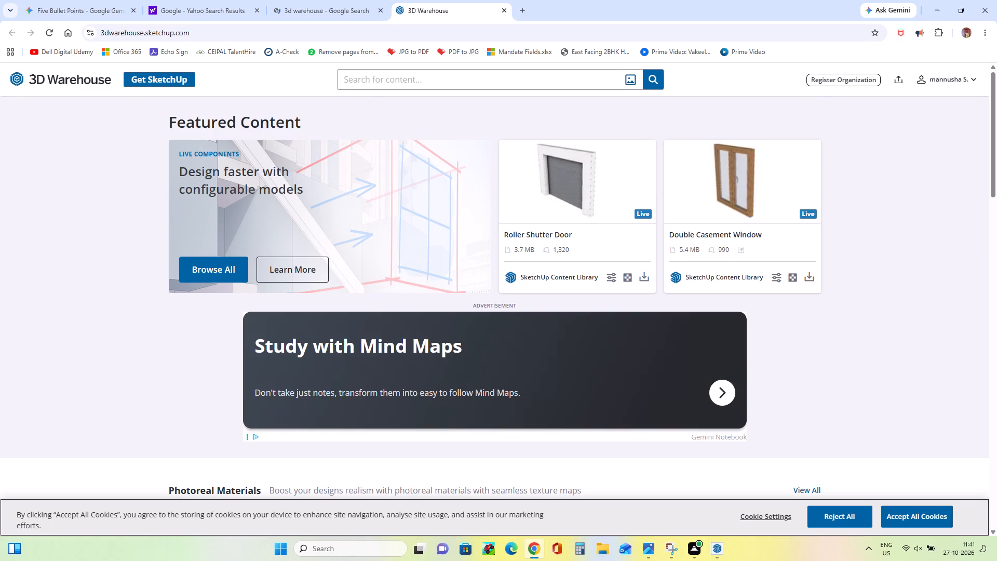
Search 3D Warehouse for gate models.
{"action": "left_click", "coordinate": [397, 79]}
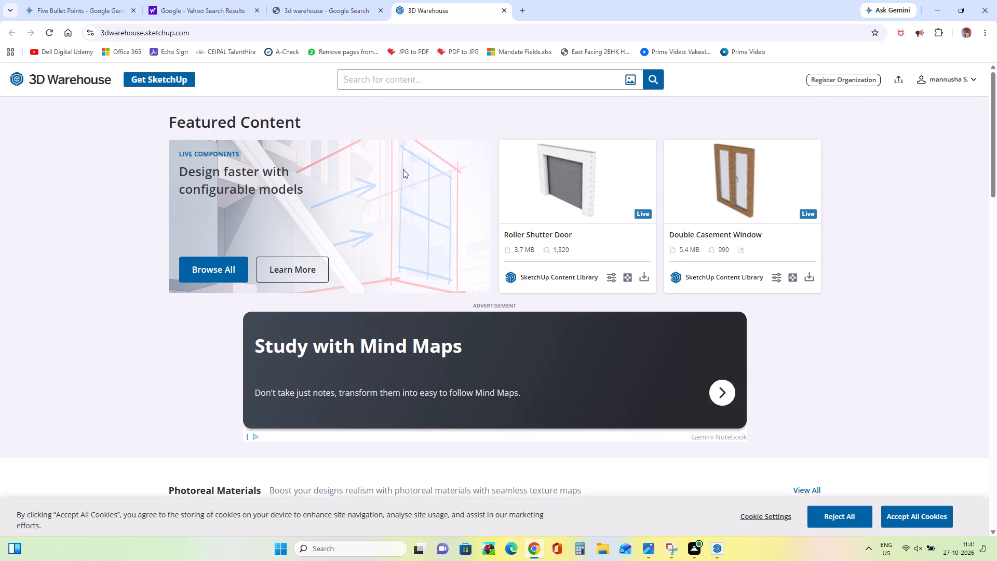
{"action": "scroll", "coordinate": [341, 179], "scroll_direction": "down", "scroll_amount": 2}
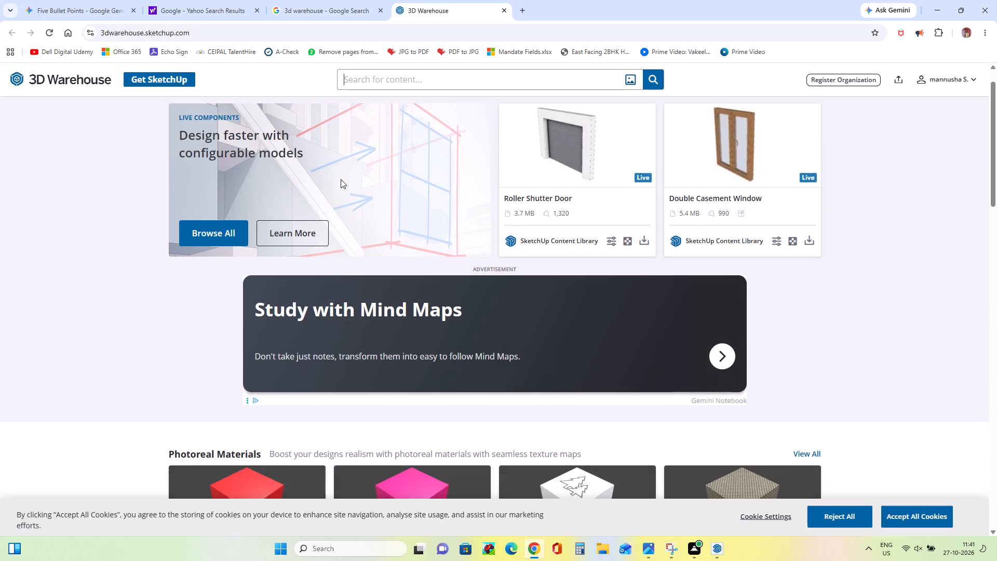
{"action": "scroll", "coordinate": [341, 179], "scroll_direction": "down", "scroll_amount": 3}
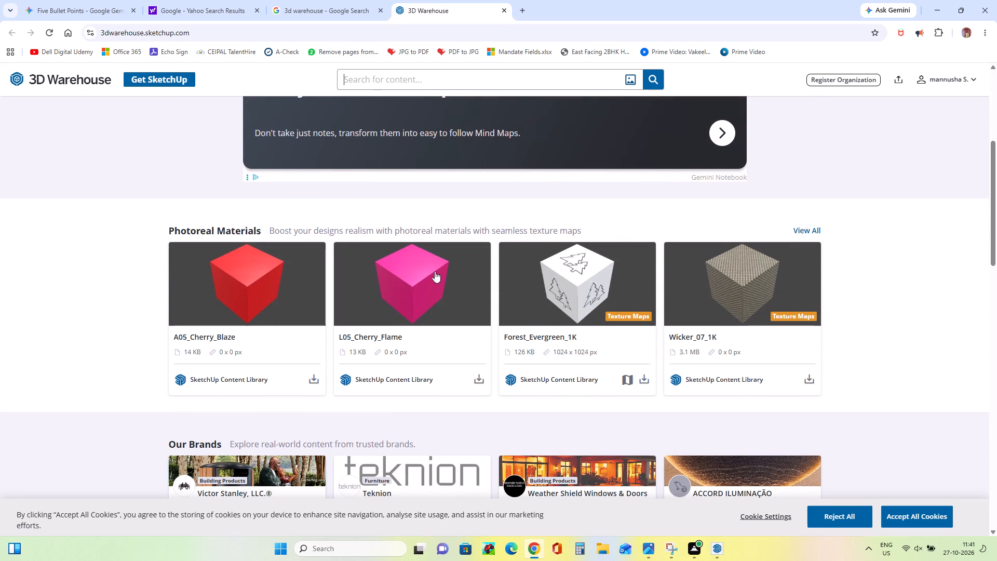
{"action": "type", "text": "gate"}
{"action": "key", "text": "Return"}
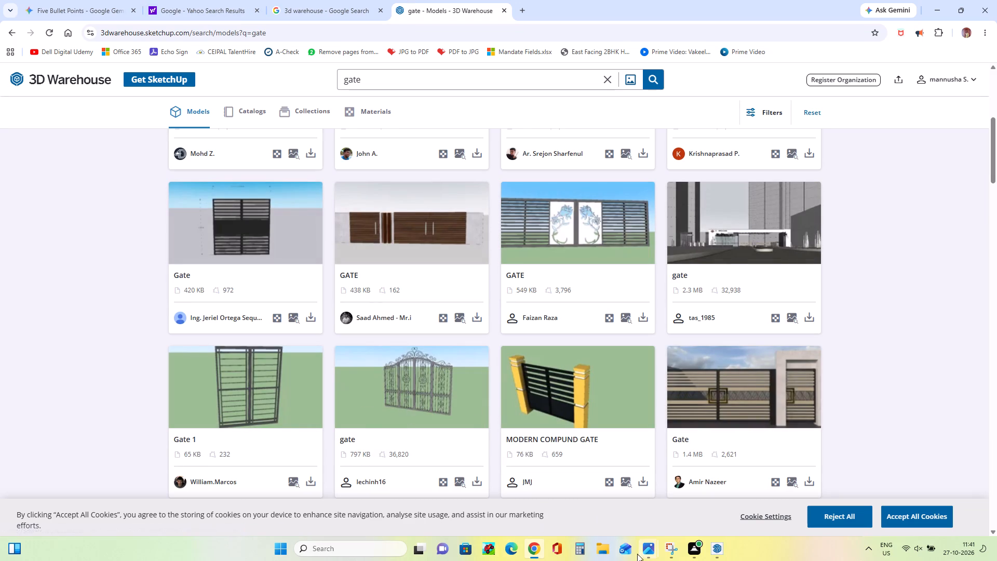
Switch back to the facade model in SketchUp.
{"action": "left_click", "coordinate": [713, 549]}
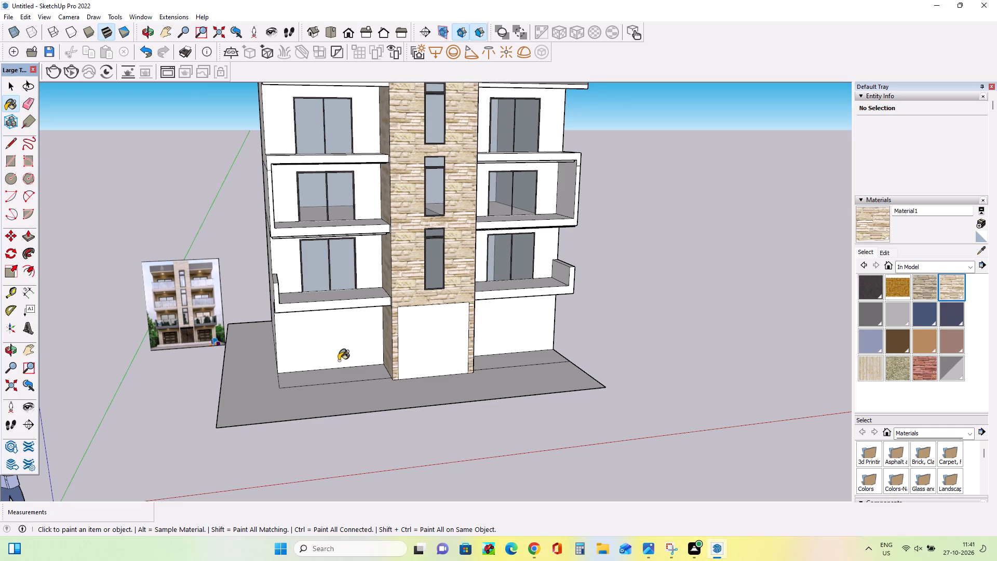
Examine the ground-floor double doors, central entrance gate and front steps in the reference picture beside the model.
{"action": "scroll", "coordinate": [154, 350], "scroll_direction": "up", "scroll_amount": 18}
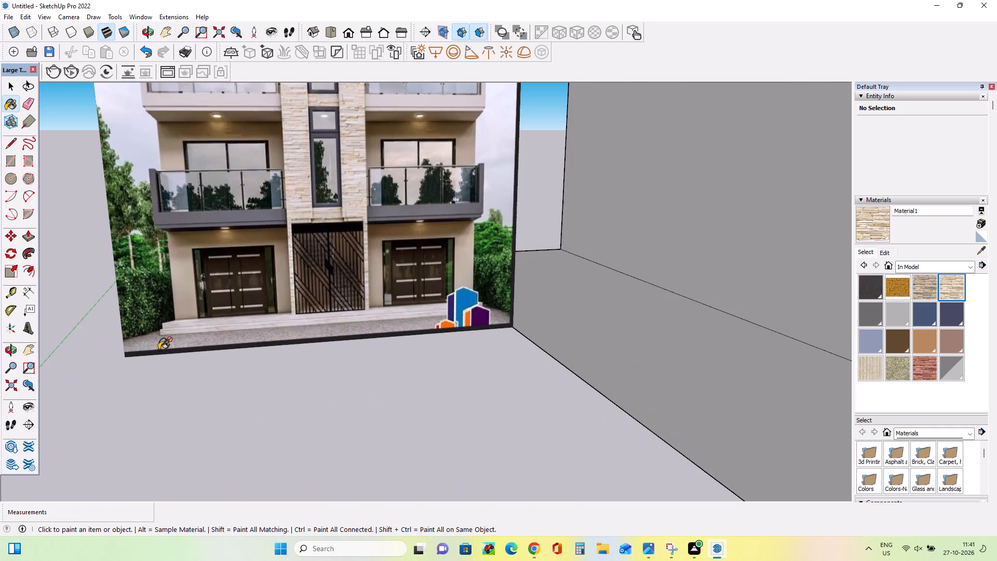
{"action": "scroll", "coordinate": [160, 349], "scroll_direction": "up", "scroll_amount": 7}
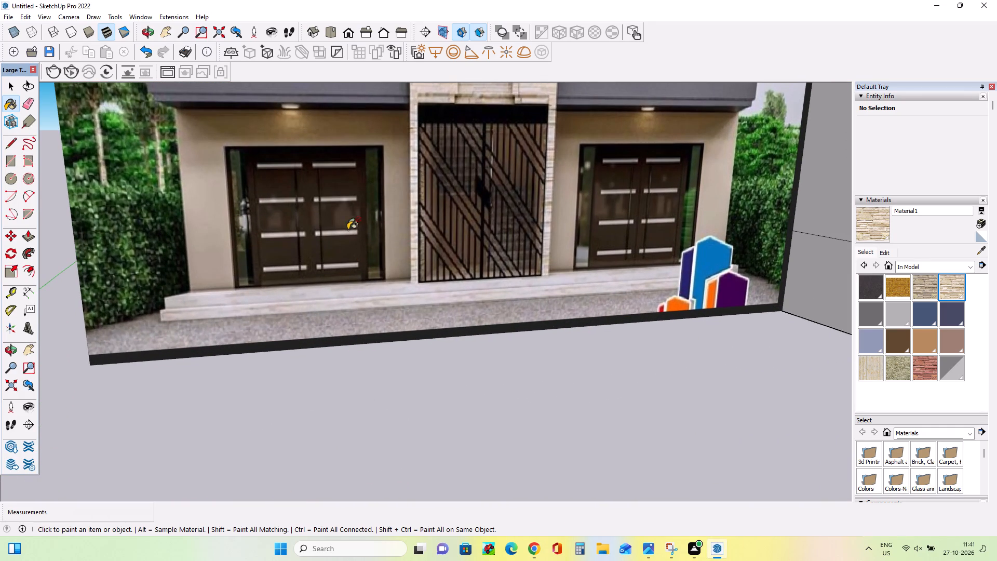
{"action": "scroll", "coordinate": [342, 222], "scroll_direction": "up", "scroll_amount": 3}
{"action": "scroll", "coordinate": [204, 416], "scroll_direction": "down", "scroll_amount": 2}
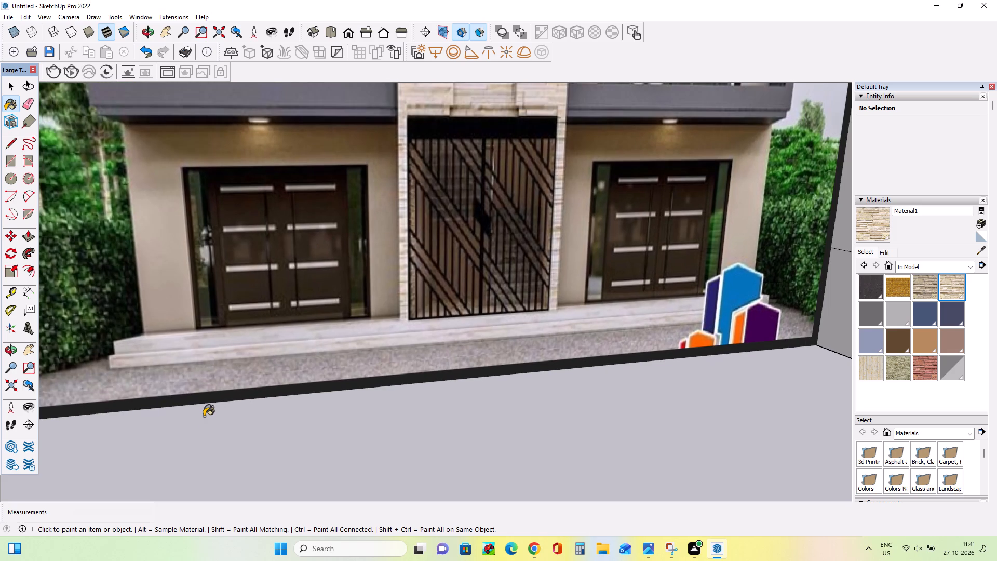
{"action": "scroll", "coordinate": [251, 249], "scroll_direction": "up", "scroll_amount": 2}
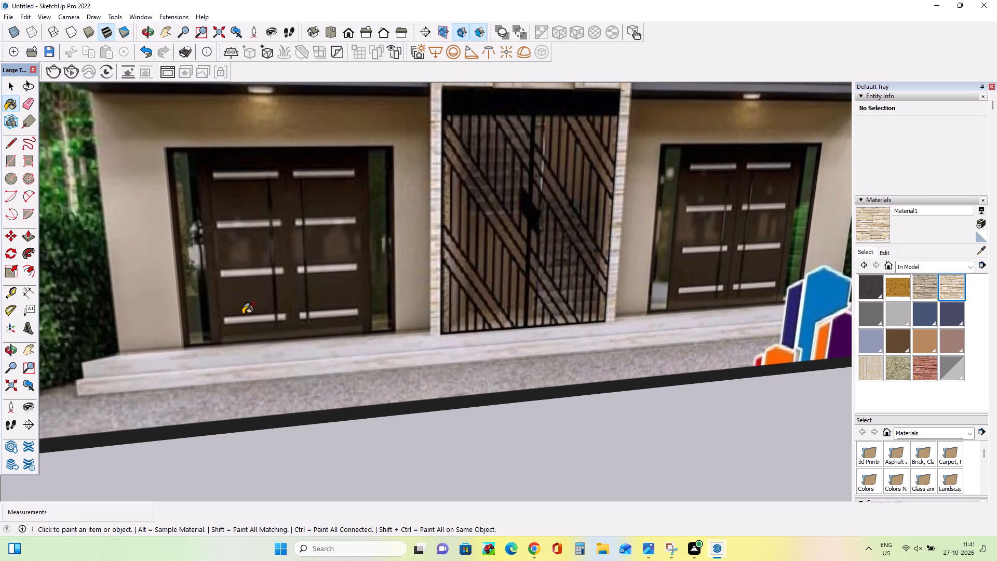
{"action": "scroll", "coordinate": [241, 323], "scroll_direction": "down", "scroll_amount": 1}
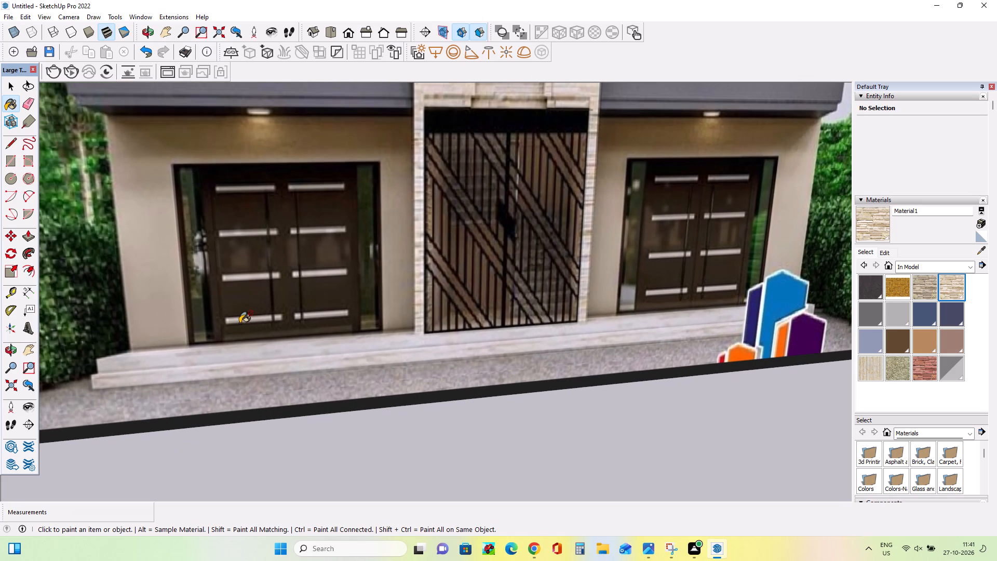
{"action": "middle_click_drag", "start_coordinate": [241, 316], "coordinate": [249, 288]}
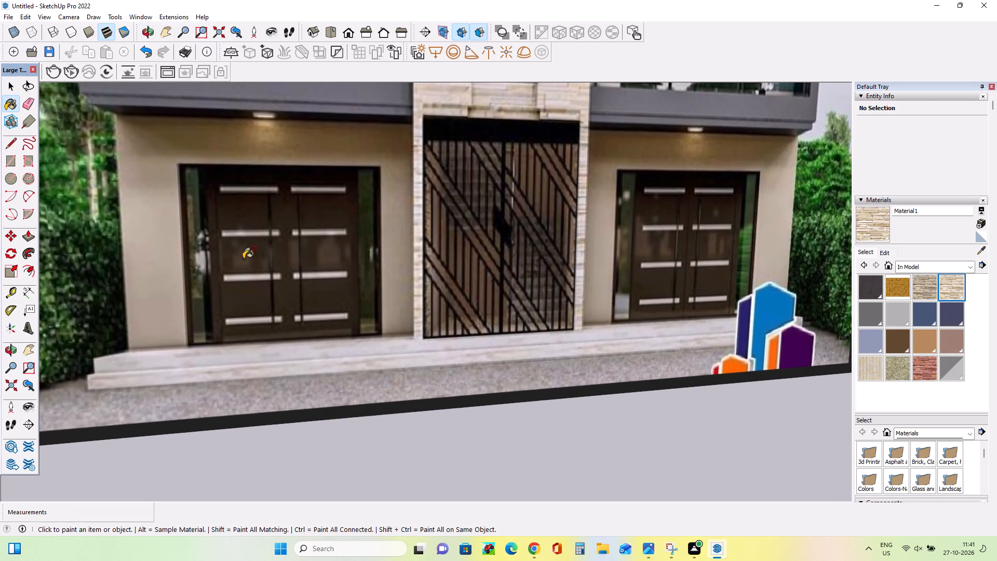
{"action": "scroll", "coordinate": [236, 243], "scroll_direction": "up", "scroll_amount": 3}
{"action": "scroll", "coordinate": [236, 243], "scroll_direction": "down", "scroll_amount": 2}
{"action": "middle_click_drag", "start_coordinate": [238, 245], "coordinate": [240, 250]}
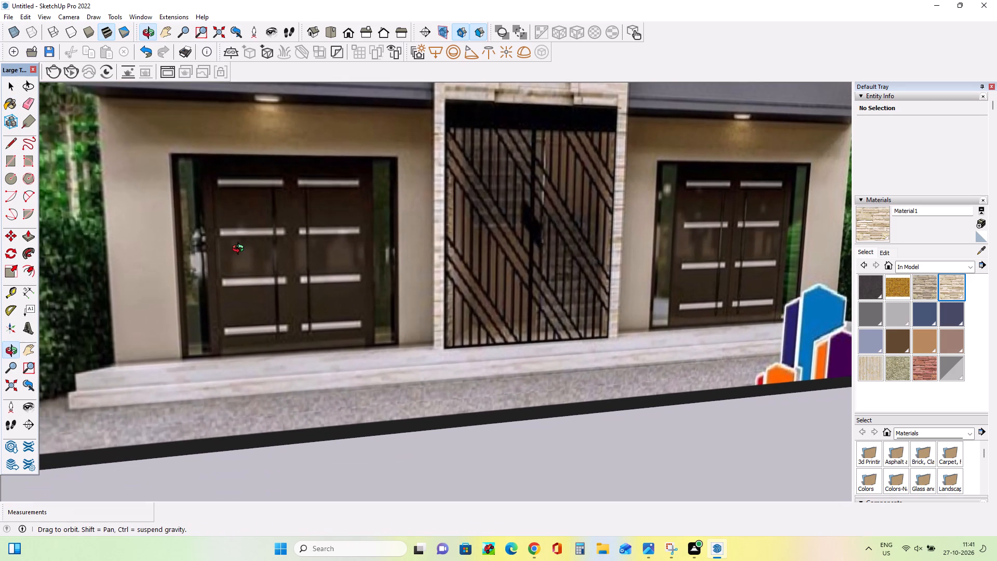
{"action": "middle_click_drag", "start_coordinate": [240, 250], "coordinate": [253, 216]}
{"action": "scroll", "coordinate": [173, 314], "scroll_direction": "down", "scroll_amount": 18}
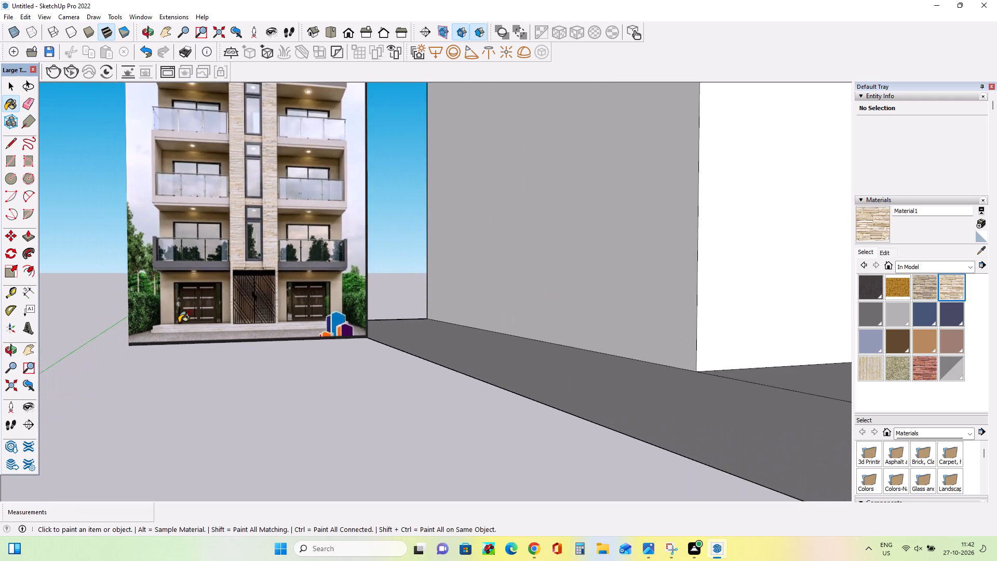
{"action": "scroll", "coordinate": [180, 322], "scroll_direction": "down", "scroll_amount": 7}
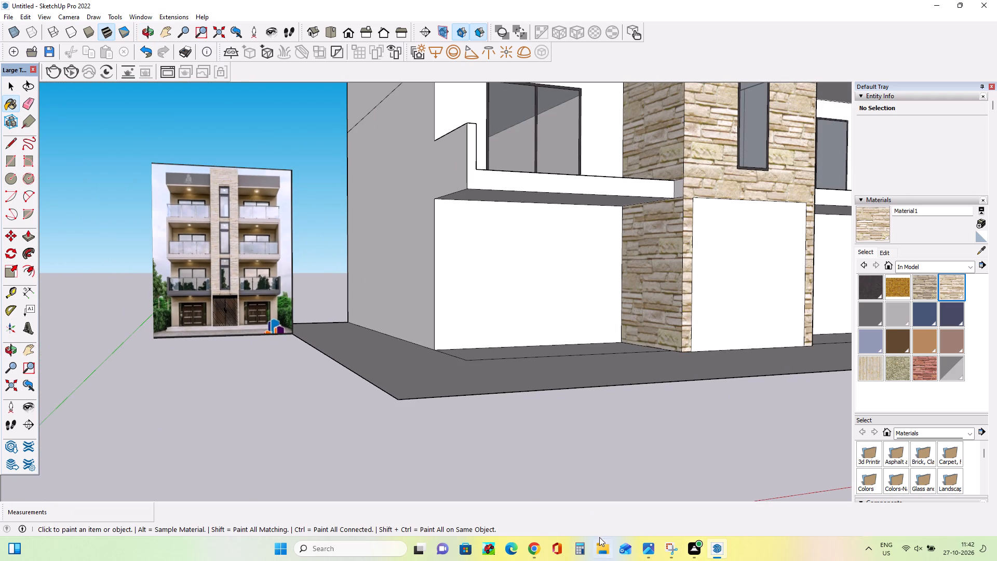
Switch to Chrome and clear the gate search term from the 3D Warehouse search.
{"action": "left_click", "coordinate": [537, 549]}
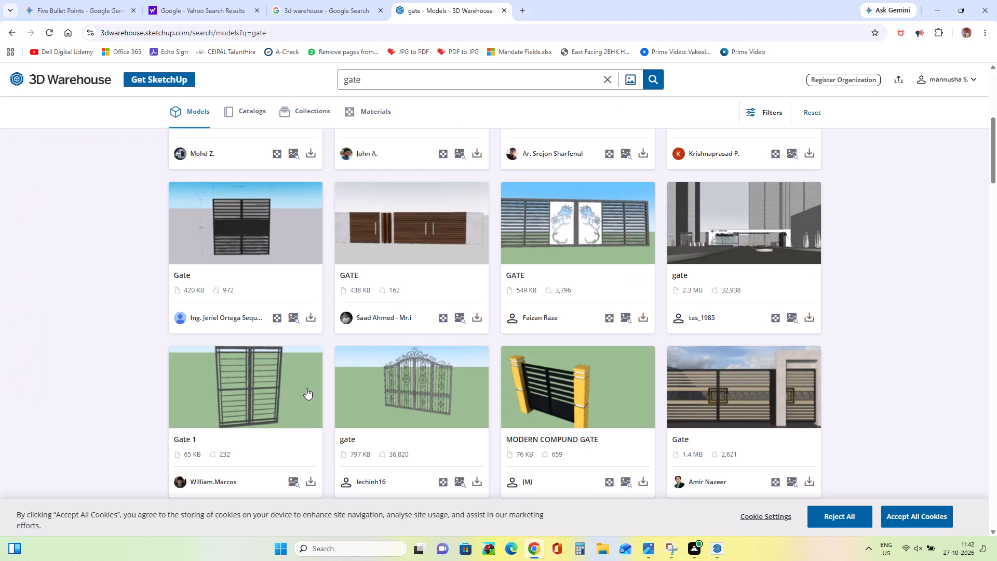
{"action": "left_click", "coordinate": [374, 78]}
{"action": "key", "text": "BackSpace"}
{"action": "key", "text": "BackSpace"}
{"action": "key", "text": "BackSpace"}
{"action": "key", "text": "BackSpace"}
{"action": "key", "text": "BackSpace"}
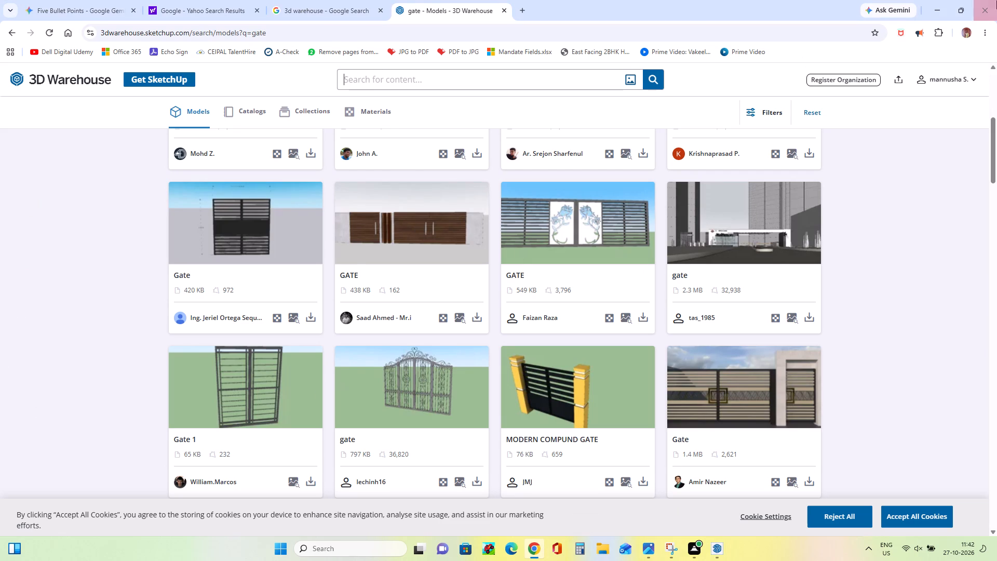
Return to SketchUp and examine the entrance gate and ground-floor doors in the reference picture.
{"action": "left_click", "coordinate": [944, 7]}
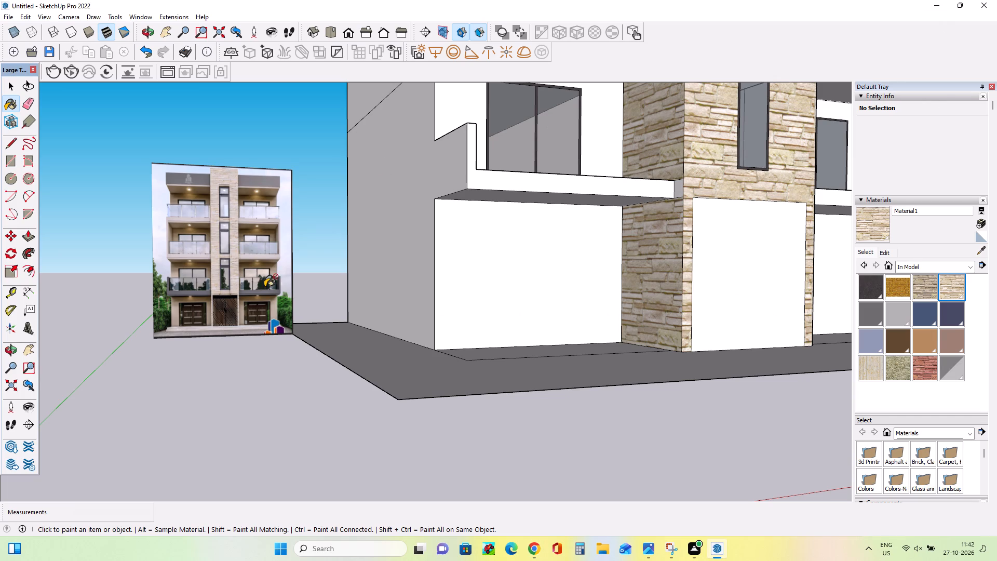
{"action": "scroll", "coordinate": [259, 290], "scroll_direction": "up", "scroll_amount": 15}
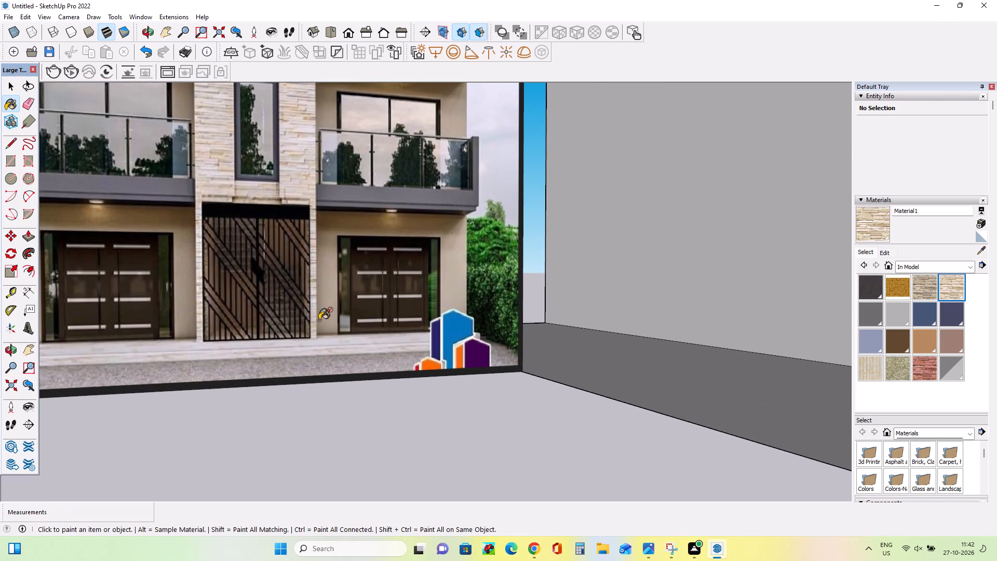
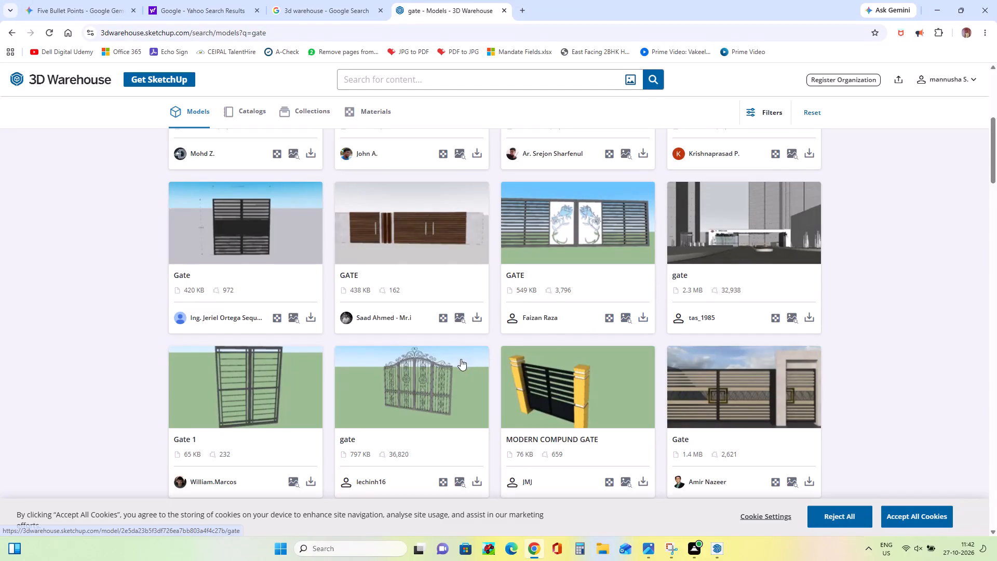
Browse the gate search results for a model that suits the building's ground-floor entrance.
{"action": "scroll", "coordinate": [550, 332], "scroll_direction": "down", "scroll_amount": 3}
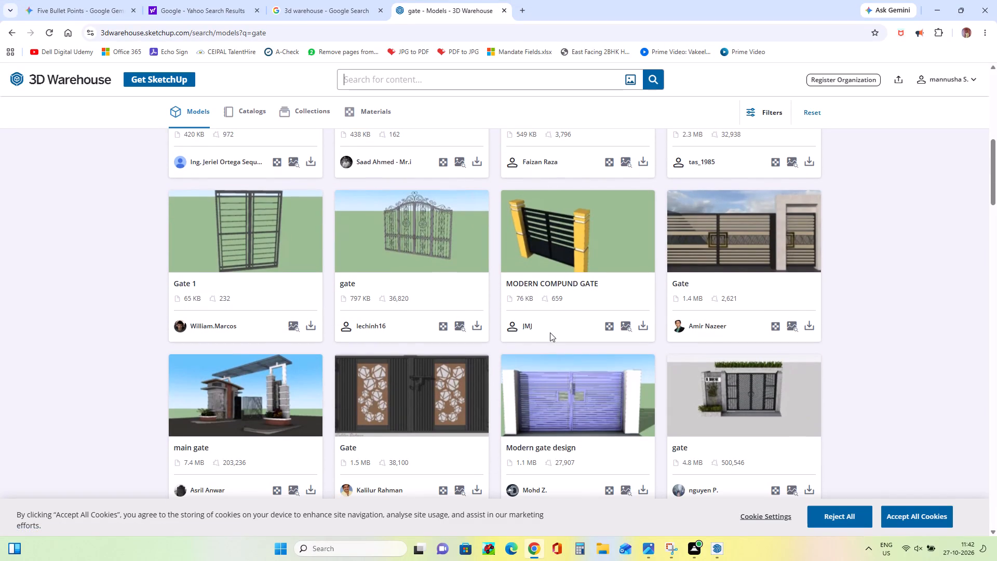
{"action": "scroll", "coordinate": [550, 332], "scroll_direction": "down", "scroll_amount": 2}
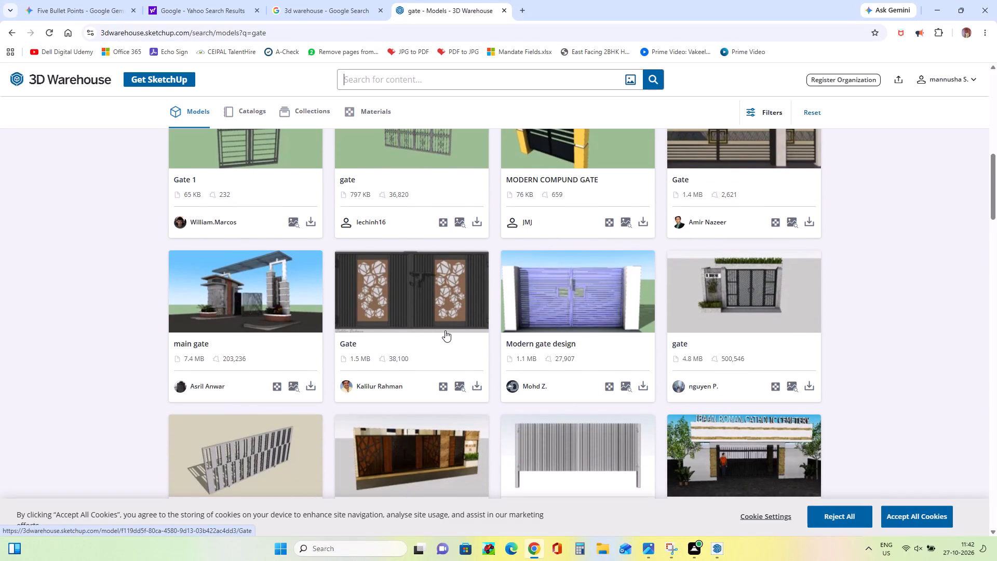
{"action": "scroll", "coordinate": [445, 330], "scroll_direction": "down", "scroll_amount": 2}
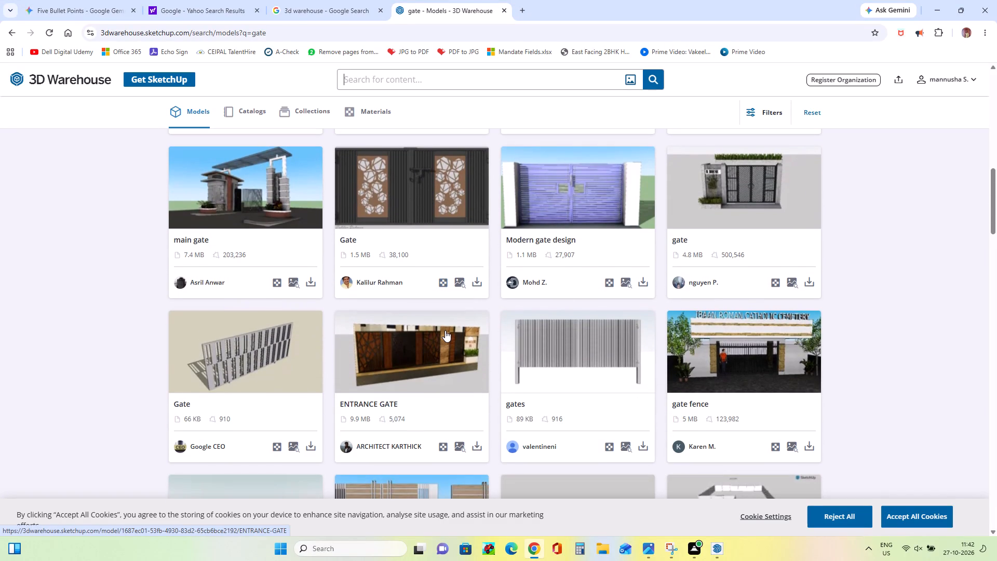
{"action": "scroll", "coordinate": [445, 330], "scroll_direction": "down", "scroll_amount": 3}
{"action": "scroll", "coordinate": [473, 373], "scroll_direction": "down", "scroll_amount": 3}
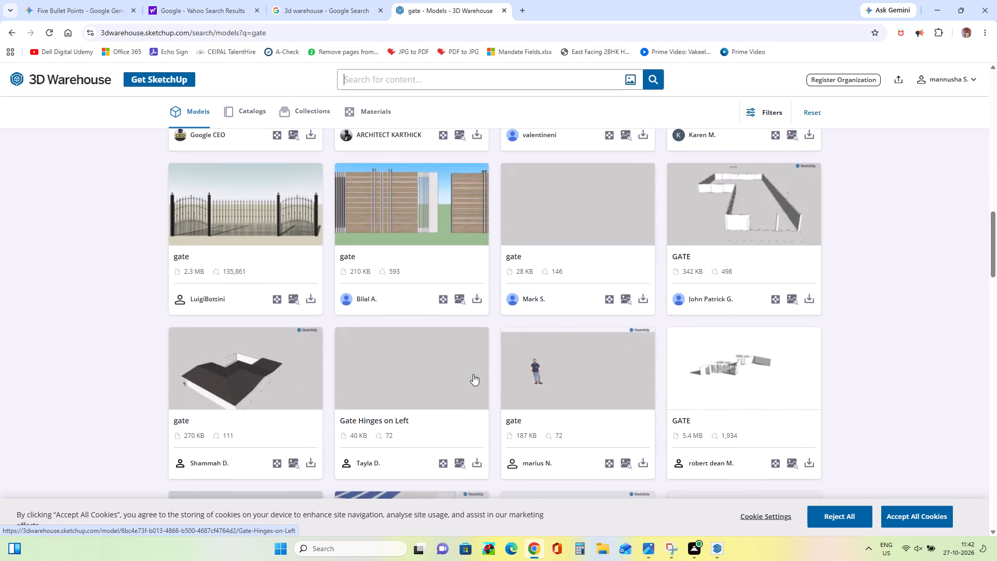
{"action": "scroll", "coordinate": [473, 374], "scroll_direction": "down", "scroll_amount": 11}
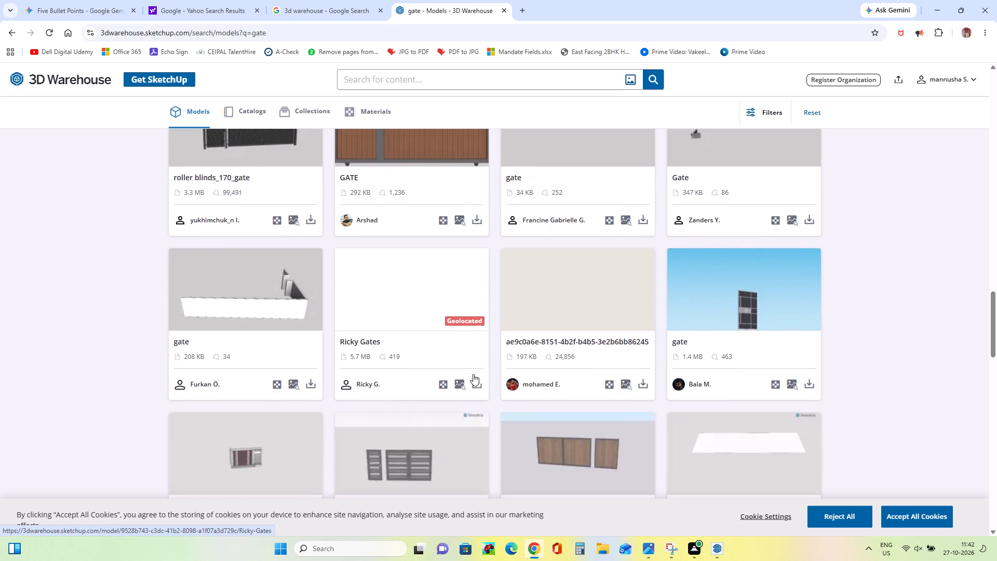
{"action": "scroll", "coordinate": [473, 374], "scroll_direction": "down", "scroll_amount": 9}
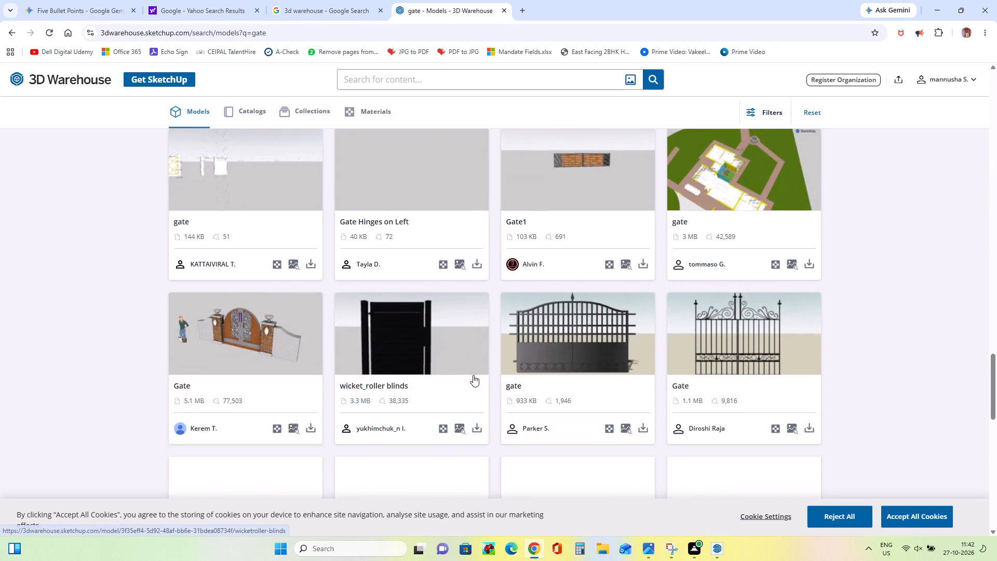
{"action": "scroll", "coordinate": [473, 375], "scroll_direction": "down", "scroll_amount": 11}
{"action": "left_click", "coordinate": [496, 405]}
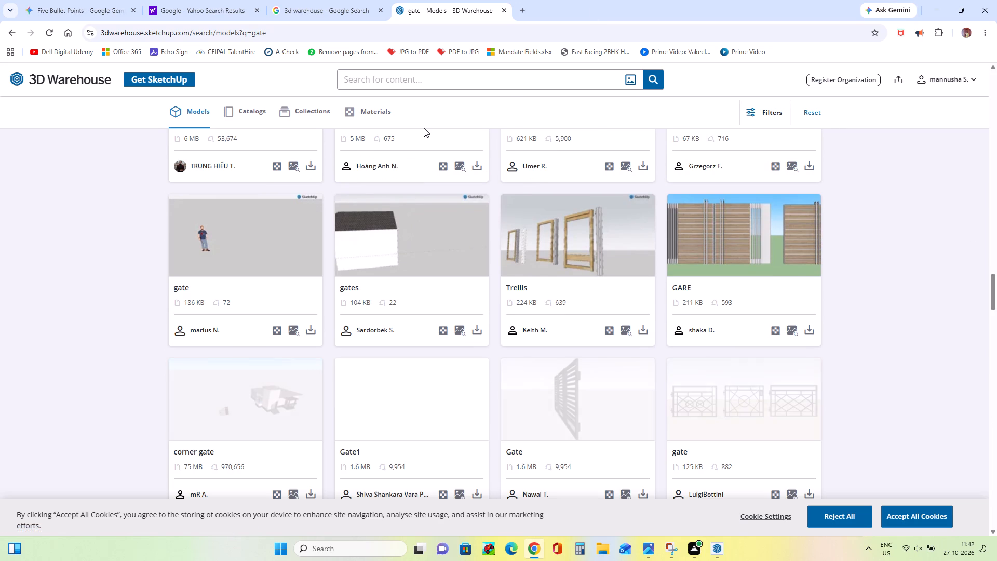
{"action": "scroll", "coordinate": [494, 280], "scroll_direction": "down", "scroll_amount": 3}
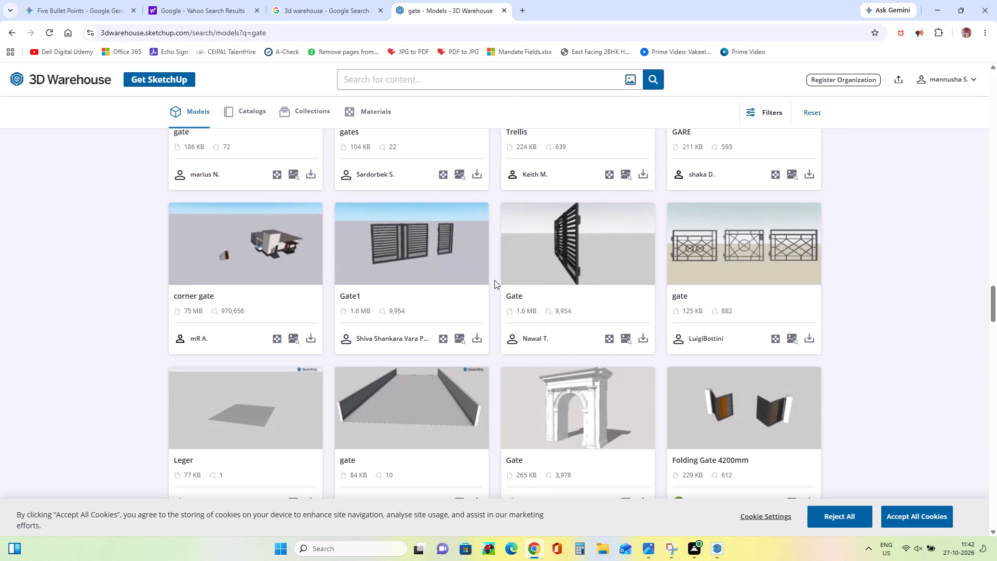
{"action": "scroll", "coordinate": [494, 280], "scroll_direction": "down", "scroll_amount": 5}
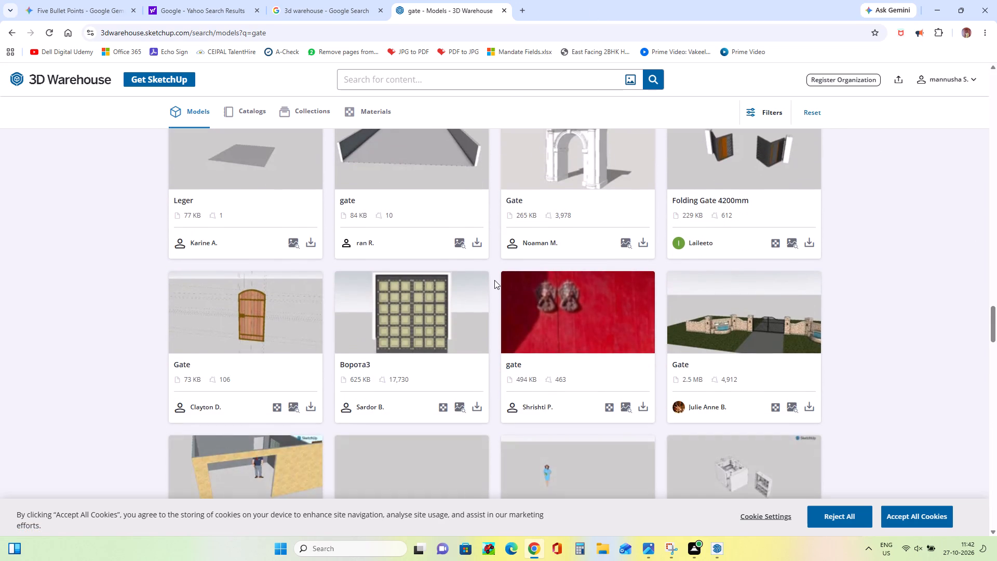
{"action": "scroll", "coordinate": [494, 280], "scroll_direction": "down", "scroll_amount": 6}
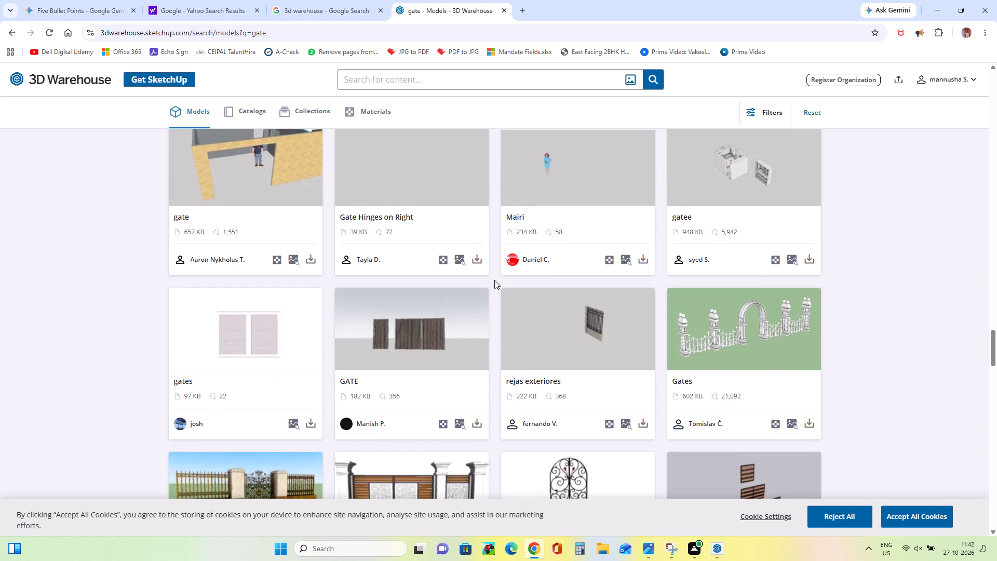
{"action": "scroll", "coordinate": [494, 280], "scroll_direction": "down", "scroll_amount": 3}
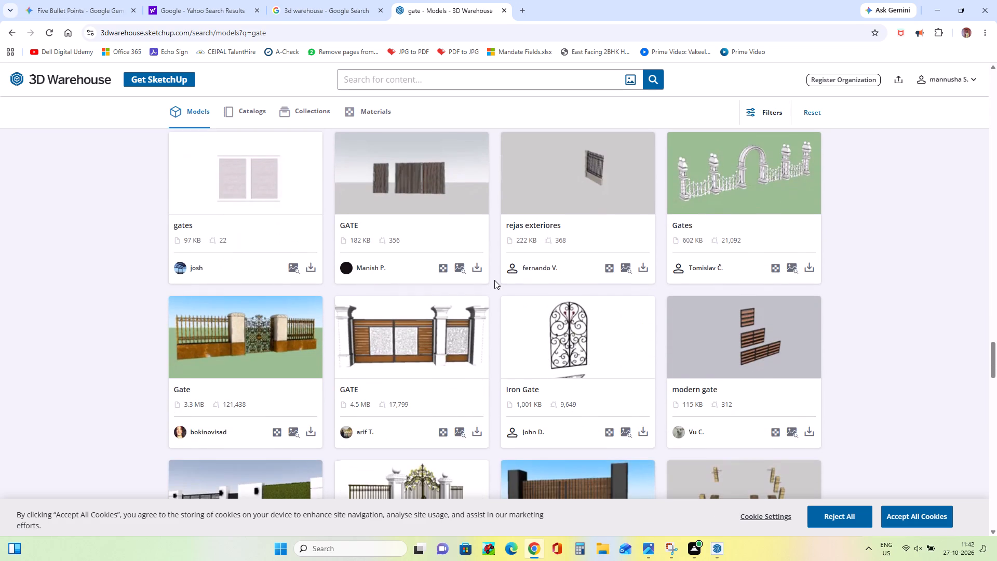
{"action": "scroll", "coordinate": [494, 280], "scroll_direction": "down", "scroll_amount": 8}
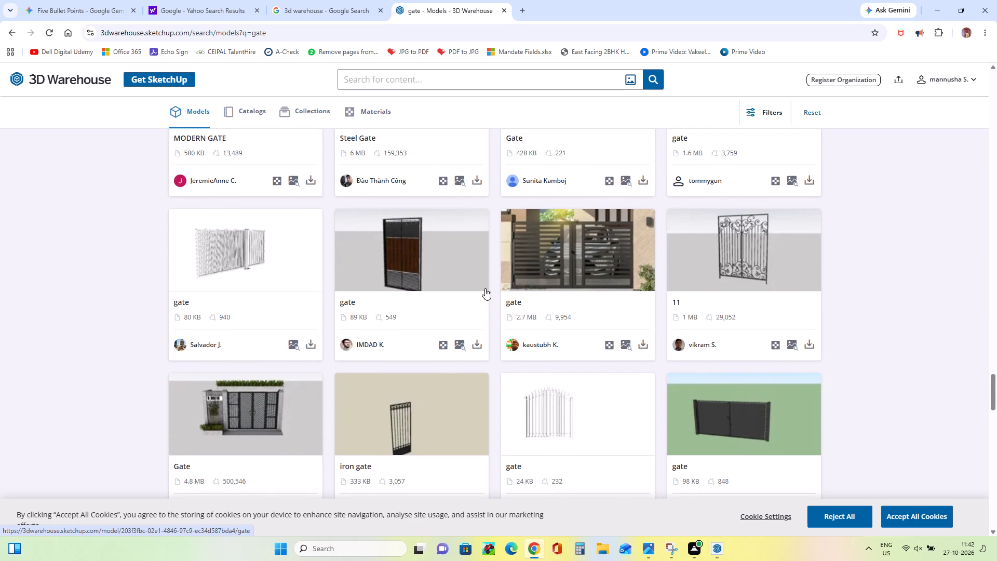
{"action": "scroll", "coordinate": [453, 295], "scroll_direction": "down", "scroll_amount": 6}
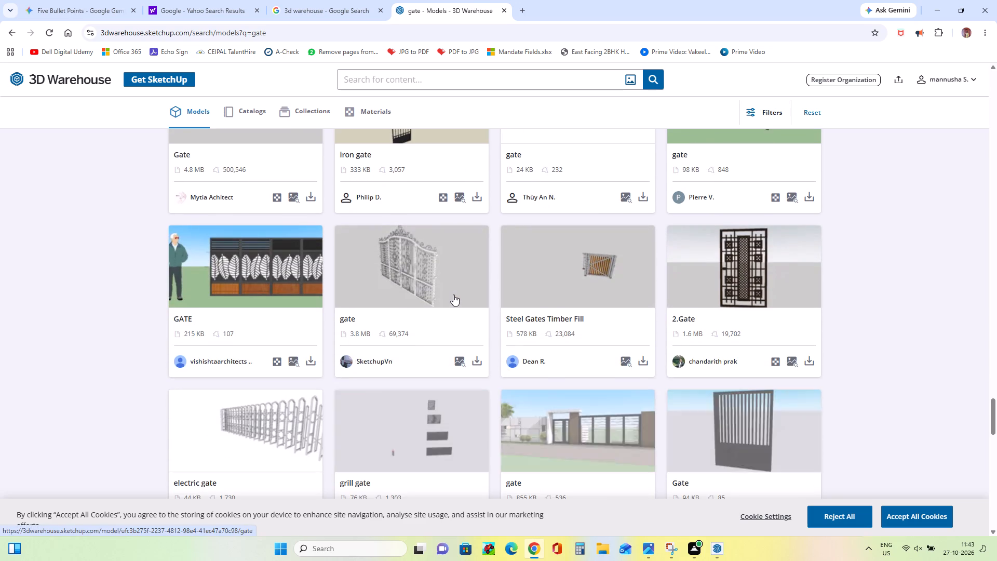
{"action": "scroll", "coordinate": [453, 295], "scroll_direction": "down", "scroll_amount": 1}
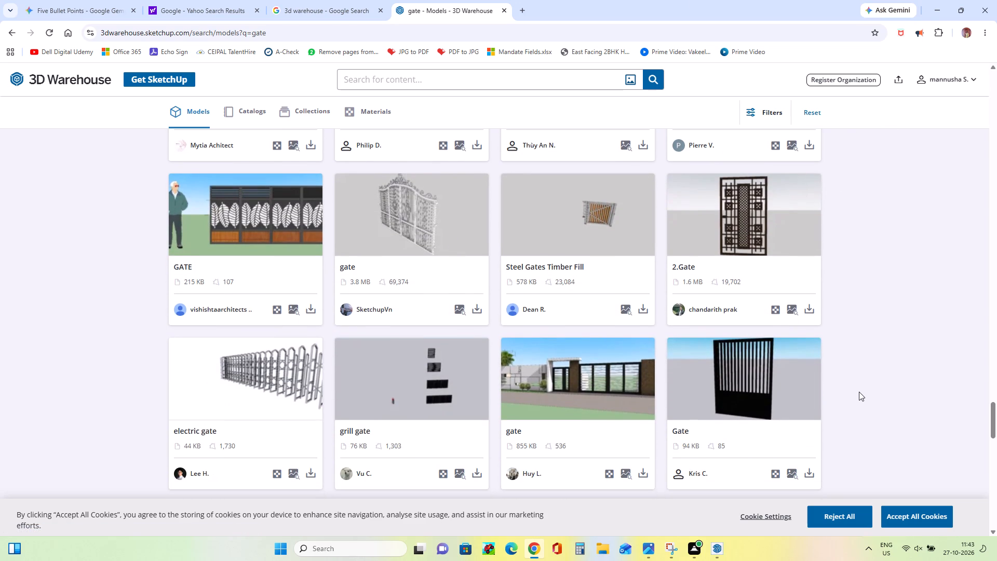
Download the "2.Gate" model as a SketchUp file, dismissing the subscription offer.
{"action": "left_click", "coordinate": [811, 308]}
{"action": "left_click", "coordinate": [815, 335]}
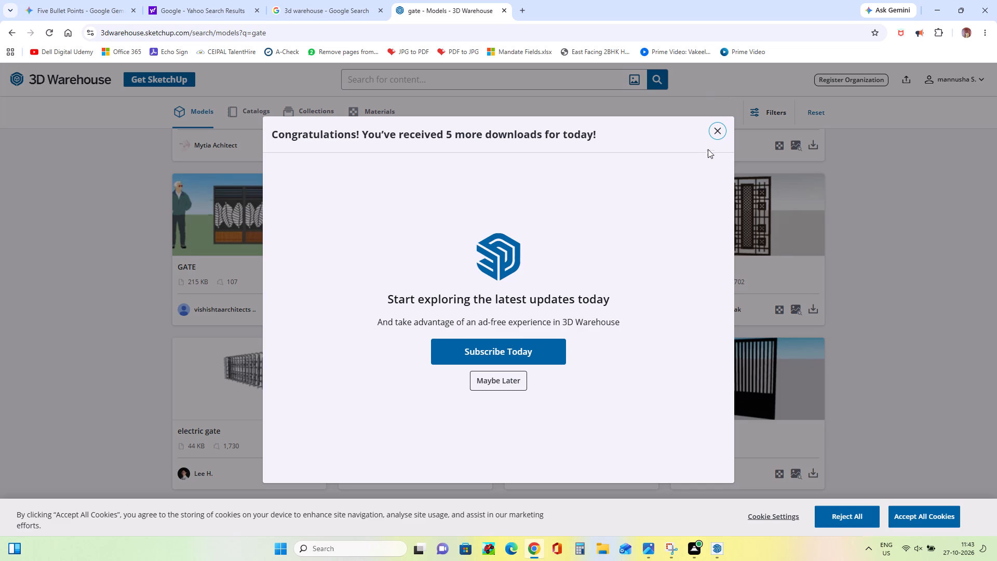
{"action": "left_click", "coordinate": [712, 135]}
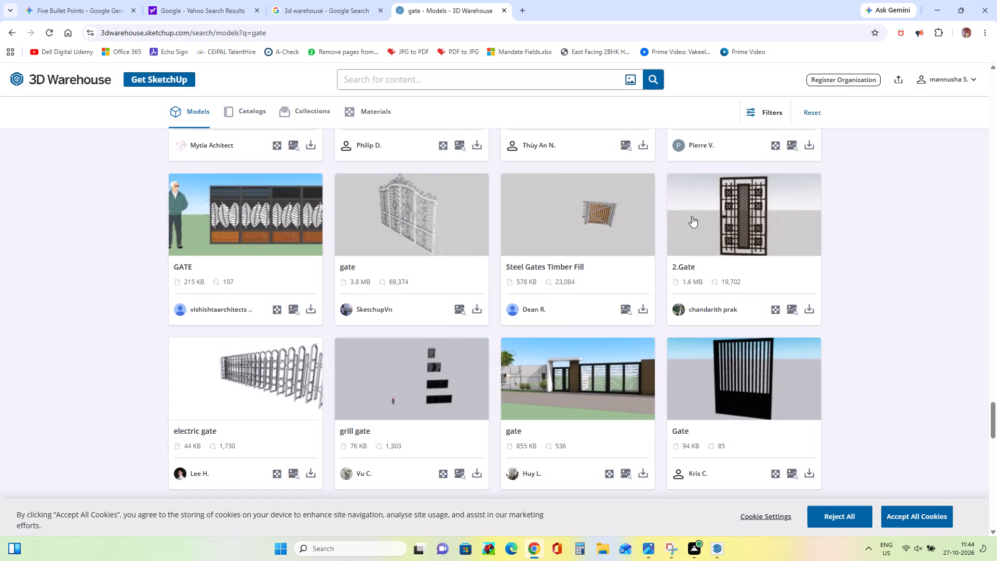
{"action": "left_click", "coordinate": [809, 313]}
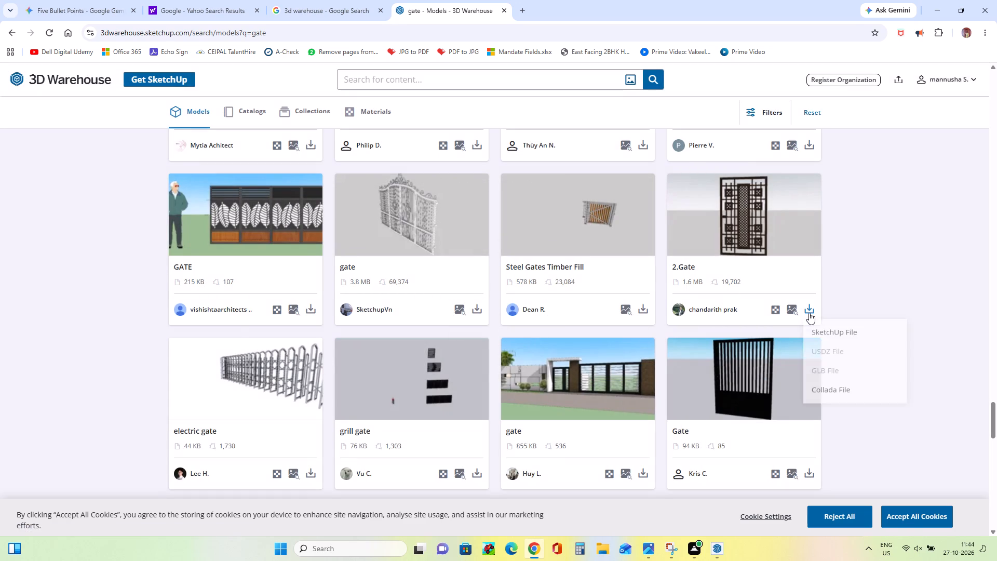
{"action": "left_click", "coordinate": [817, 338]}
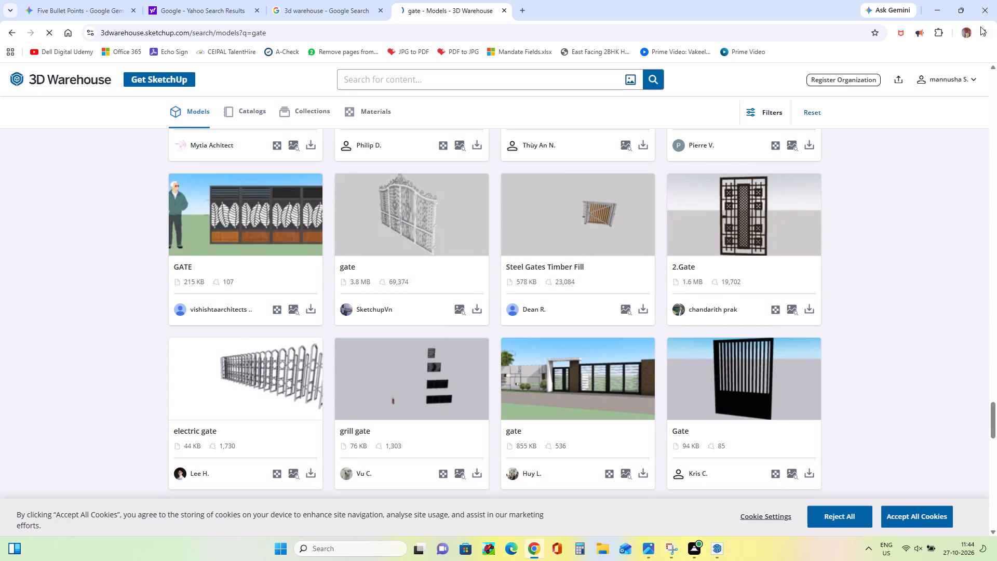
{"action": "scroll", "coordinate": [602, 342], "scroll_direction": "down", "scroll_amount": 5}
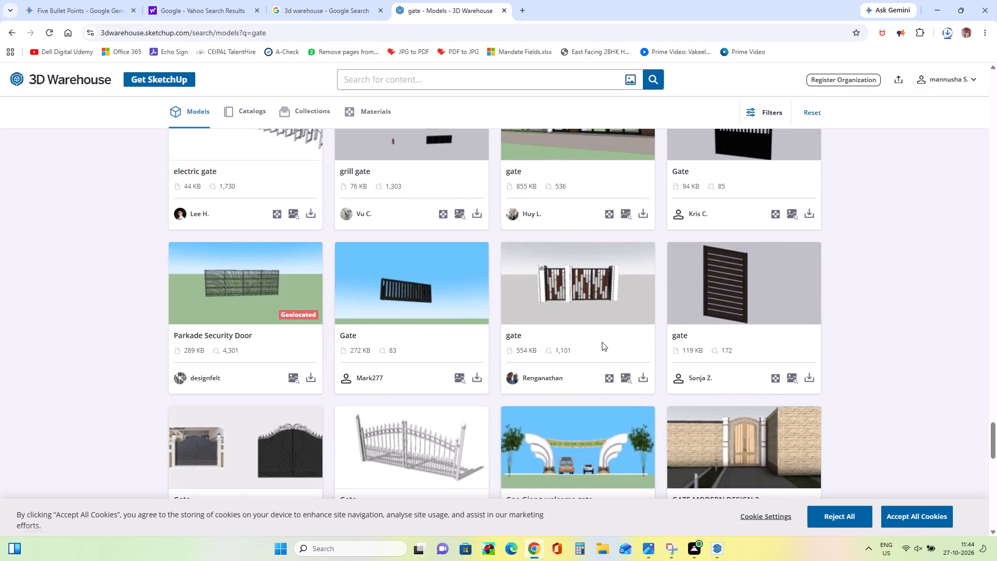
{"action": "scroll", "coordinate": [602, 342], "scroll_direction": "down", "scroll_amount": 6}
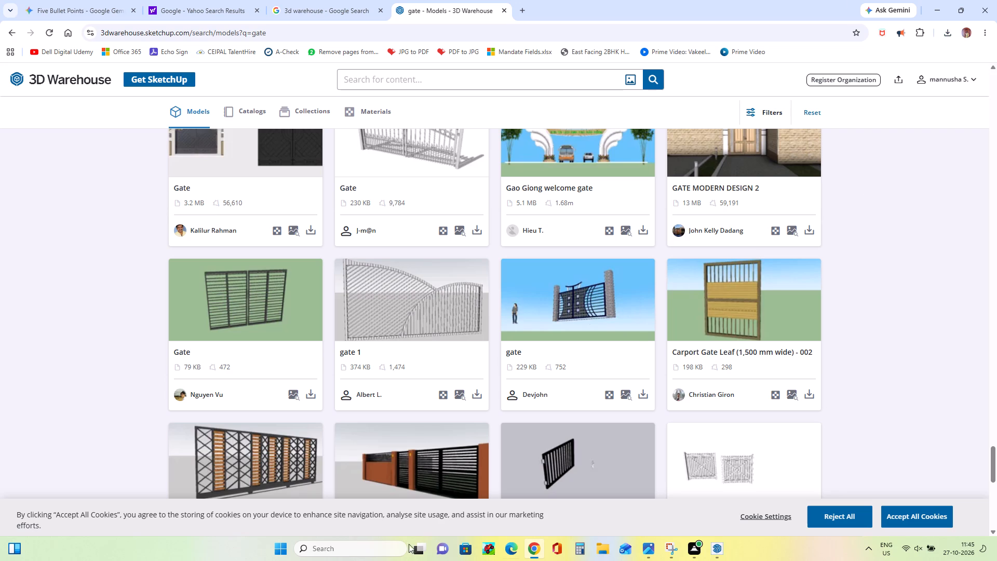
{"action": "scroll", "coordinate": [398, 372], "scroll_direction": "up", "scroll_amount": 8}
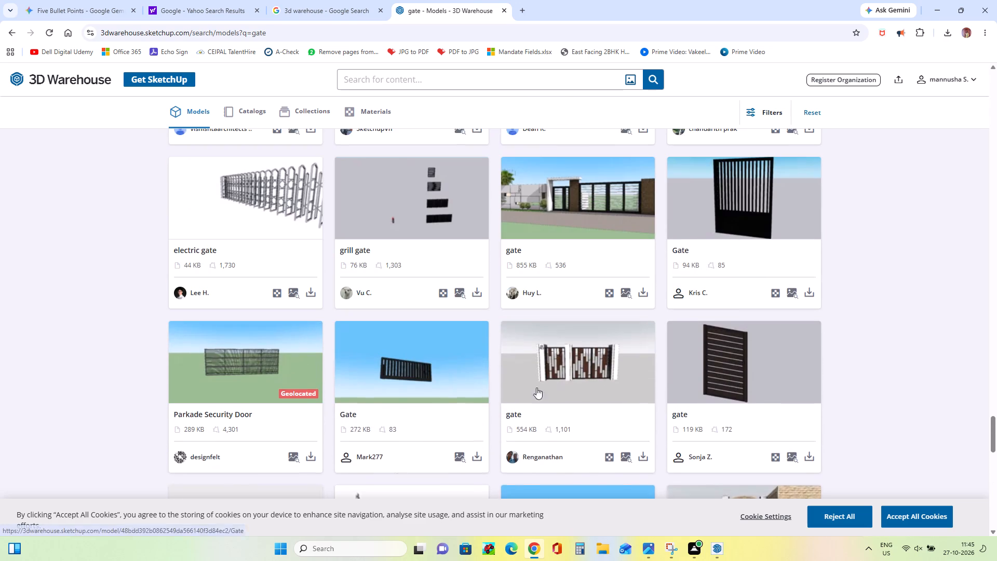
Switch to SketchUp and push the white entrance face under the stone-clad tower inward about 10 1/2 inches.
{"action": "left_click", "coordinate": [708, 558]}
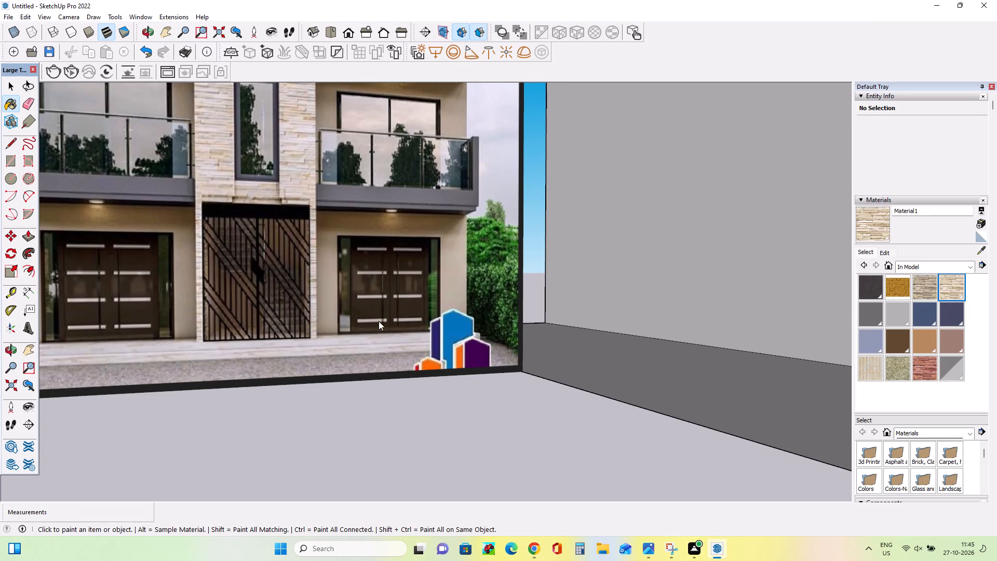
{"action": "scroll", "coordinate": [379, 324], "scroll_direction": "down", "scroll_amount": 17}
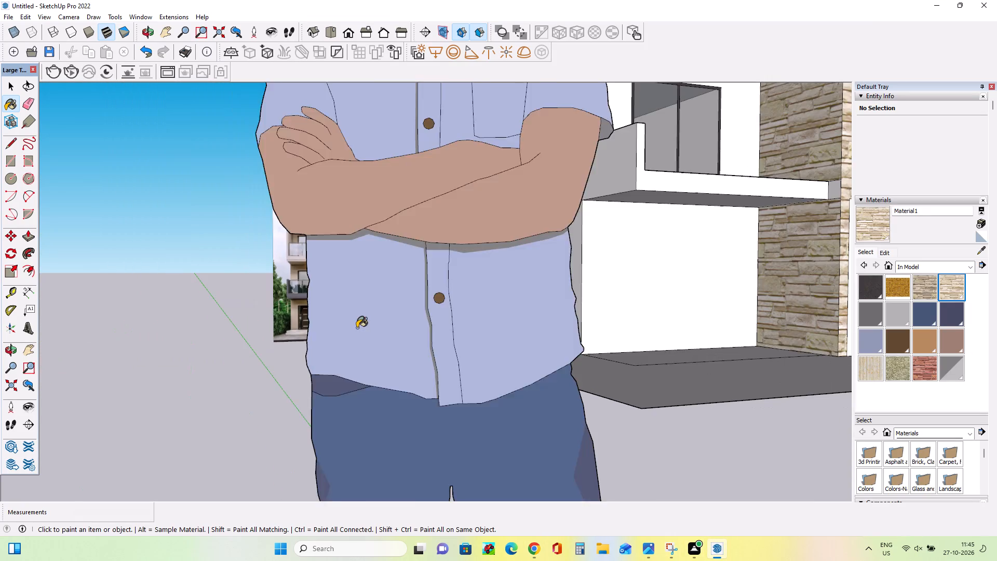
{"action": "scroll", "coordinate": [357, 328], "scroll_direction": "down", "scroll_amount": 2}
{"action": "middle_click_drag", "start_coordinate": [551, 342], "coordinate": [390, 323]}
{"action": "scroll", "coordinate": [390, 323], "scroll_direction": "down", "scroll_amount": 11}
{"action": "middle_click_drag", "start_coordinate": [506, 348], "coordinate": [558, 418]}
{"action": "scroll", "coordinate": [514, 308], "scroll_direction": "up", "scroll_amount": 8}
{"action": "middle_click_drag", "start_coordinate": [512, 308], "coordinate": [559, 332]}
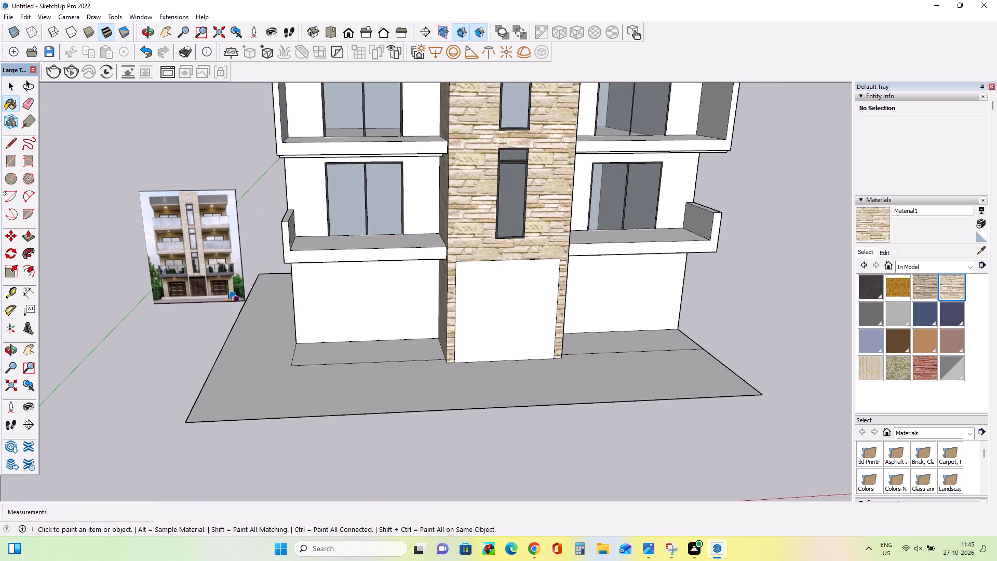
{"action": "left_click", "coordinate": [29, 241]}
{"action": "left_click", "coordinate": [493, 329]}
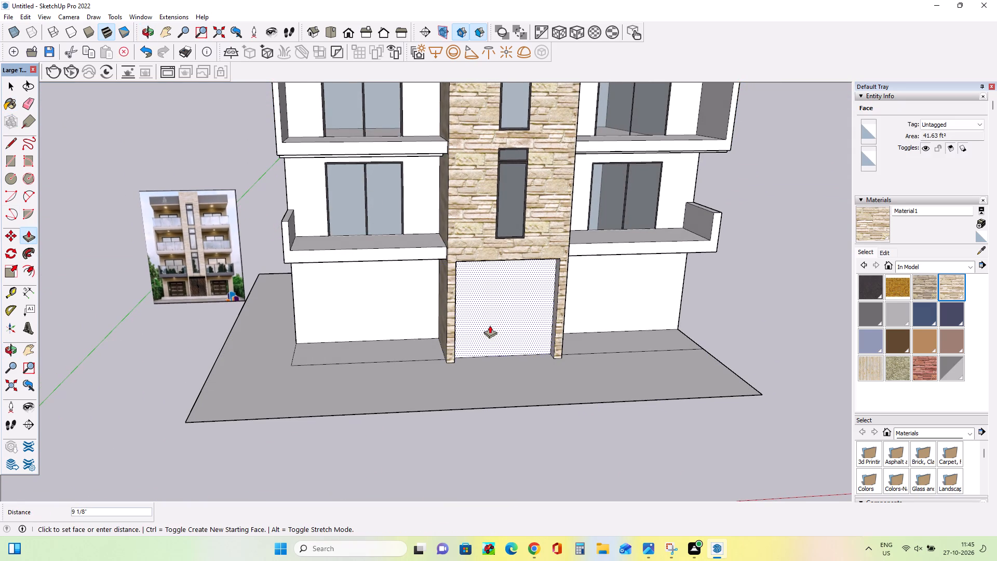
{"action": "middle_click_drag", "start_coordinate": [492, 332], "coordinate": [311, 337]}
Widen the entrance recess by pushing its inner side faces into both stone piers, the right-hand one by about 2 9/16 inches.
{"action": "scroll", "coordinate": [385, 342], "scroll_direction": "up", "scroll_amount": 6}
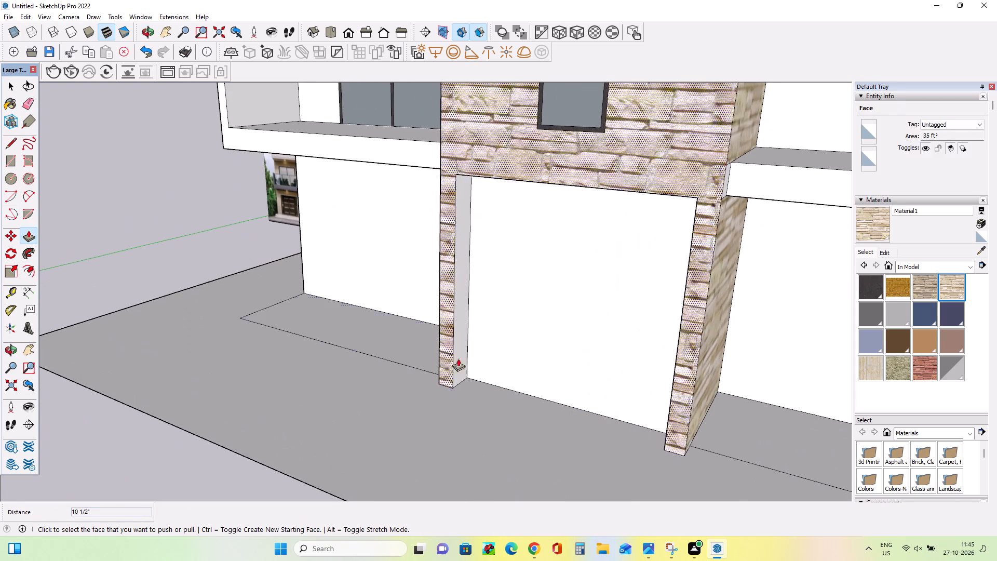
{"action": "left_click_drag", "start_coordinate": [461, 361], "coordinate": [454, 360]}
{"action": "middle_click_drag", "start_coordinate": [372, 367], "coordinate": [402, 378]}
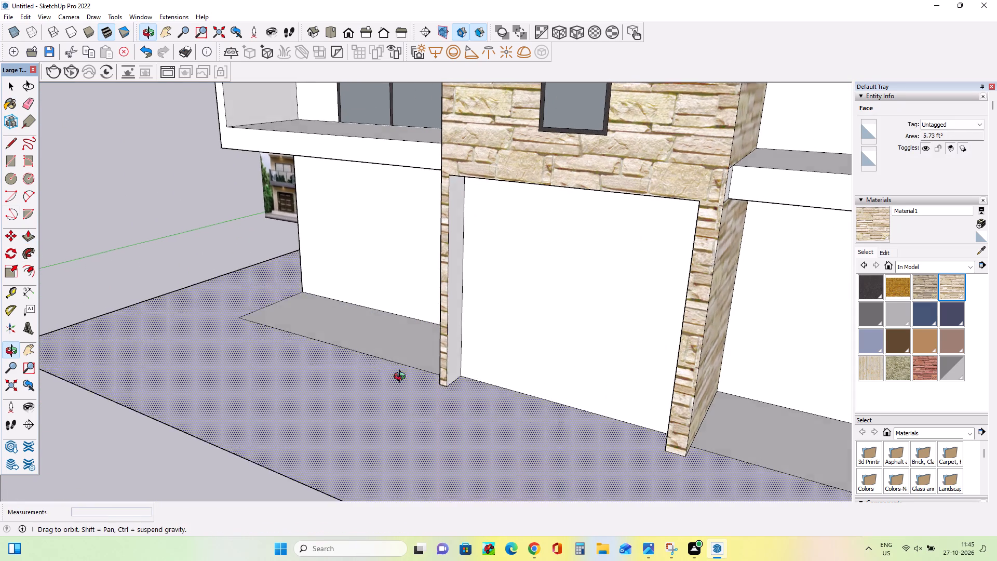
{"action": "middle_click_drag", "start_coordinate": [402, 378], "coordinate": [613, 358]}
{"action": "scroll", "coordinate": [663, 328], "scroll_direction": "up", "scroll_amount": 2}
{"action": "left_click_drag", "start_coordinate": [666, 328], "coordinate": [671, 326]}
Import the "2.Gate" model from Downloads and place it on the ground slab in front of the wall right of the entrance.
{"action": "scroll", "coordinate": [316, 345], "scroll_direction": "down", "scroll_amount": 10}
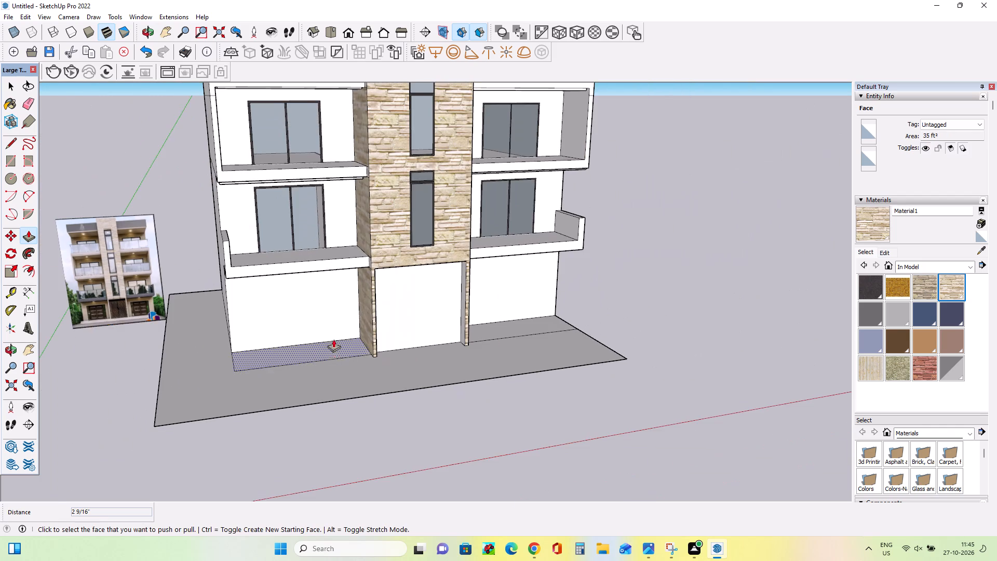
{"action": "middle_click_drag", "start_coordinate": [330, 327], "coordinate": [326, 305]}
{"action": "left_click", "coordinate": [10, 19]}
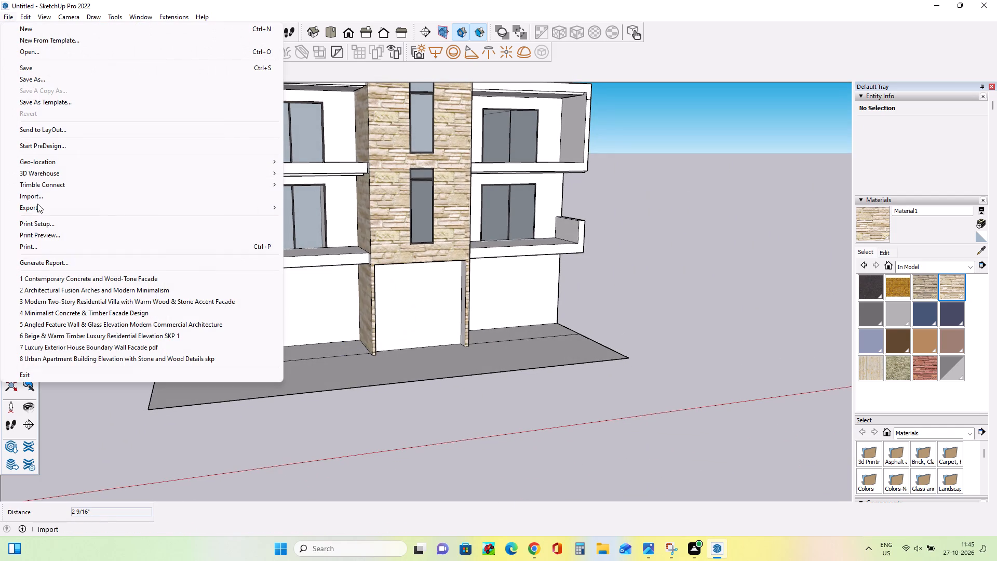
{"action": "left_click", "coordinate": [38, 201]}
{"action": "middle_click_drag", "start_coordinate": [281, 311], "coordinate": [286, 324]}
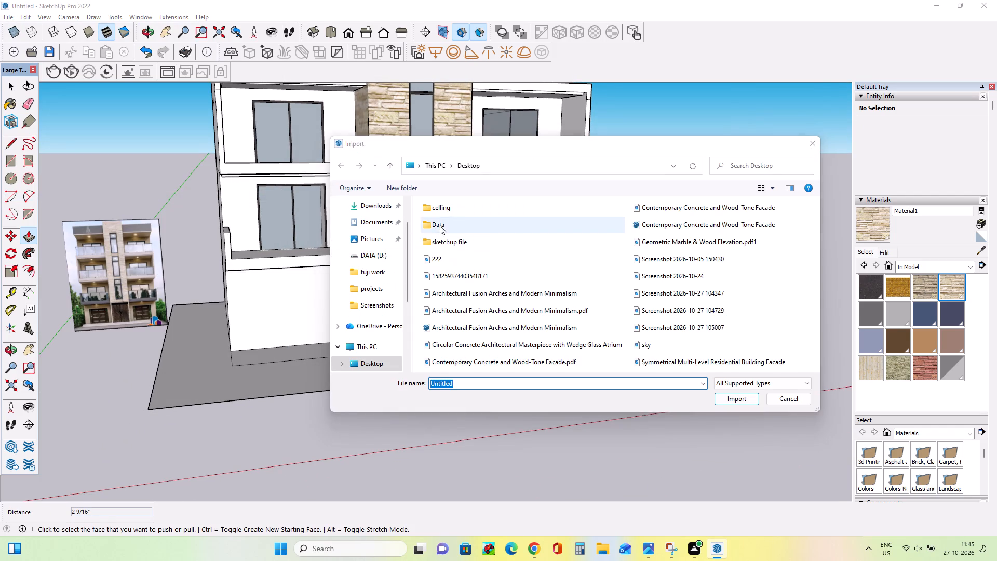
{"action": "scroll", "coordinate": [377, 350], "scroll_direction": "down", "scroll_amount": 3}
{"action": "left_click", "coordinate": [379, 350]}
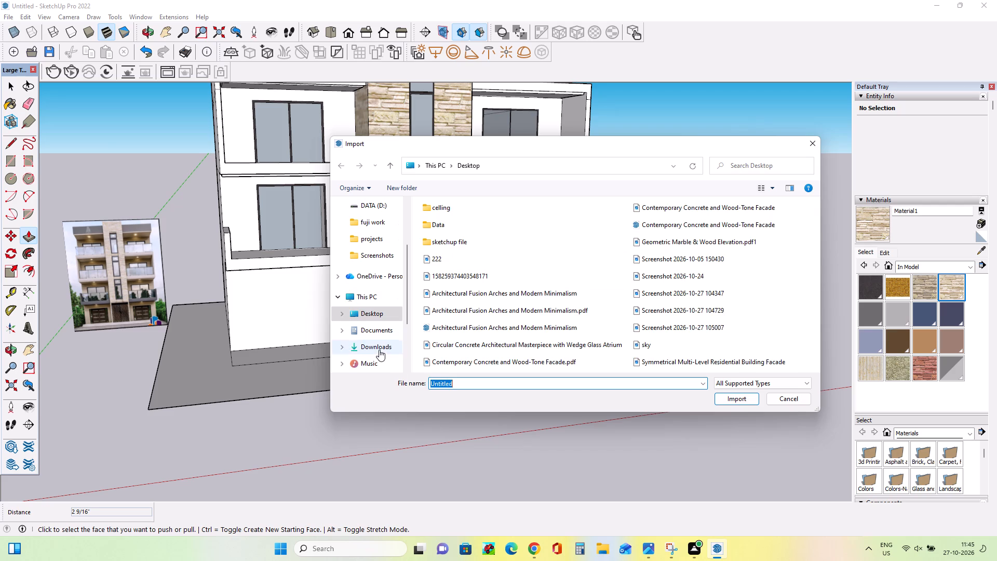
{"action": "left_click", "coordinate": [463, 244]}
{"action": "left_click", "coordinate": [462, 236]}
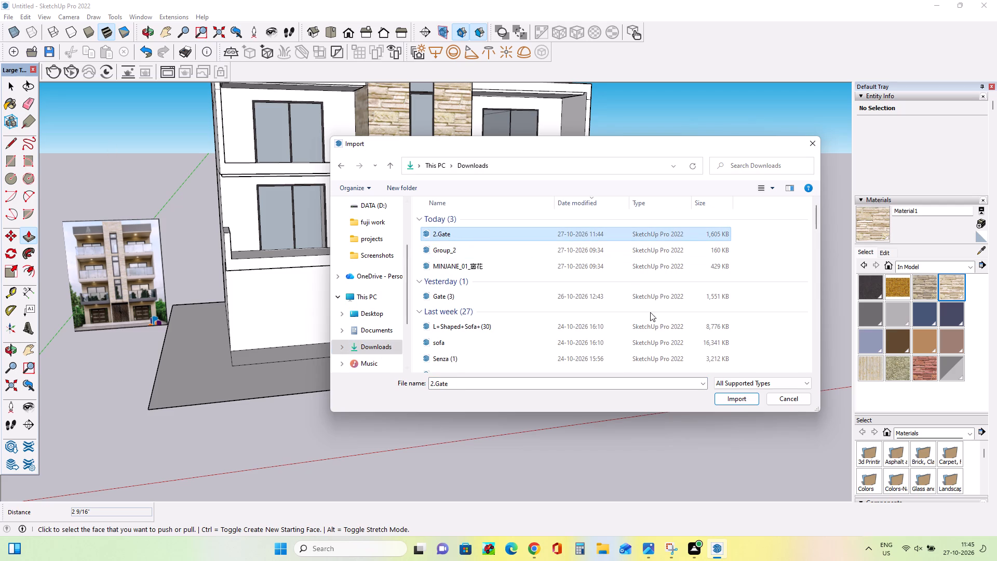
{"action": "left_click", "coordinate": [728, 397]}
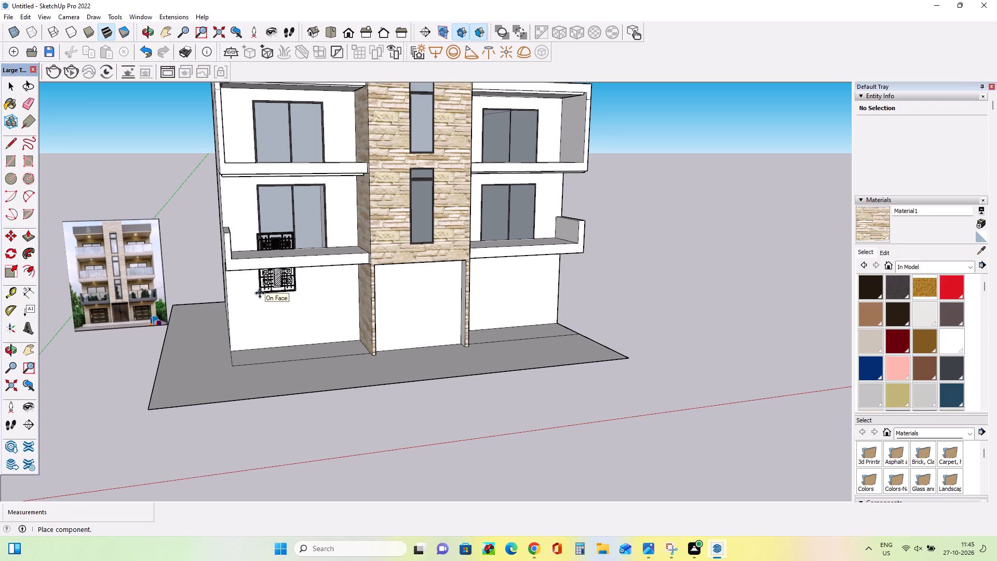
{"action": "left_click", "coordinate": [546, 364]}
Draw a rectangle about 5' 11" by 5' 4" on the ground-floor wall left of the entrance, starting at its base.
{"action": "scroll", "coordinate": [261, 338], "scroll_direction": "up", "scroll_amount": 6}
{"action": "middle_click_drag", "start_coordinate": [264, 351], "coordinate": [278, 304]}
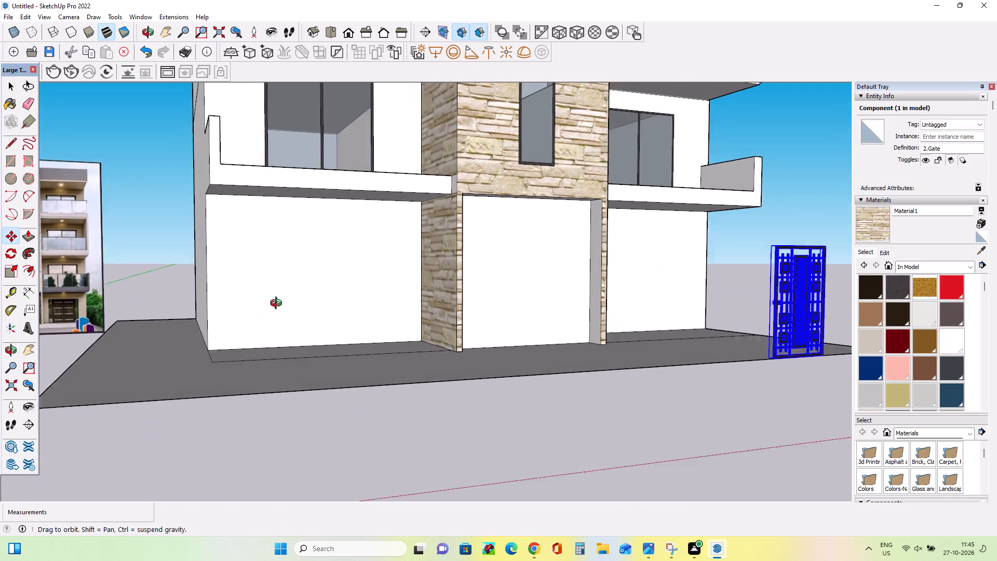
{"action": "middle_click_drag", "start_coordinate": [278, 304], "coordinate": [279, 302]}
{"action": "left_click", "coordinate": [14, 154]}
{"action": "middle_click_drag", "start_coordinate": [232, 328], "coordinate": [237, 358]}
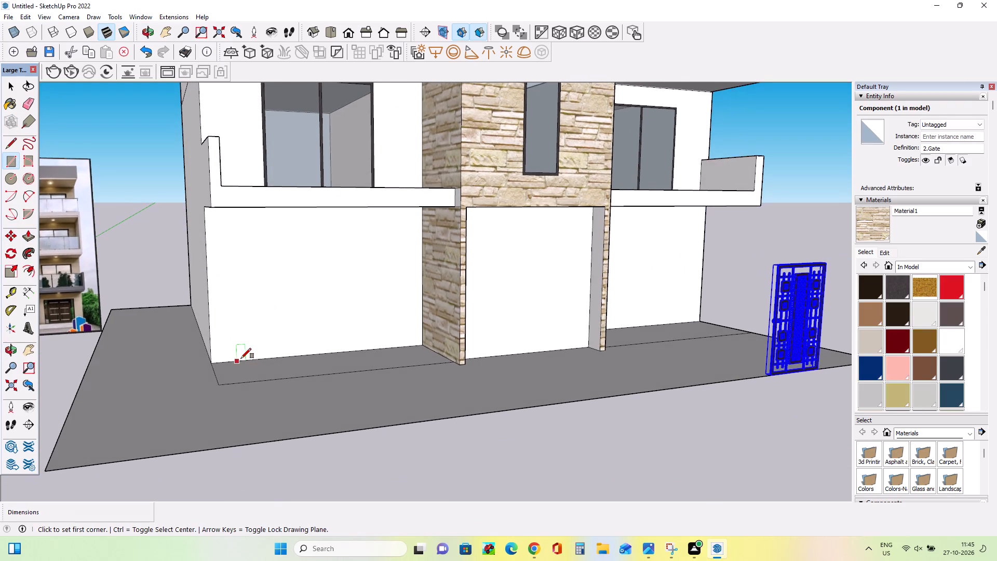
{"action": "left_click", "coordinate": [255, 359]}
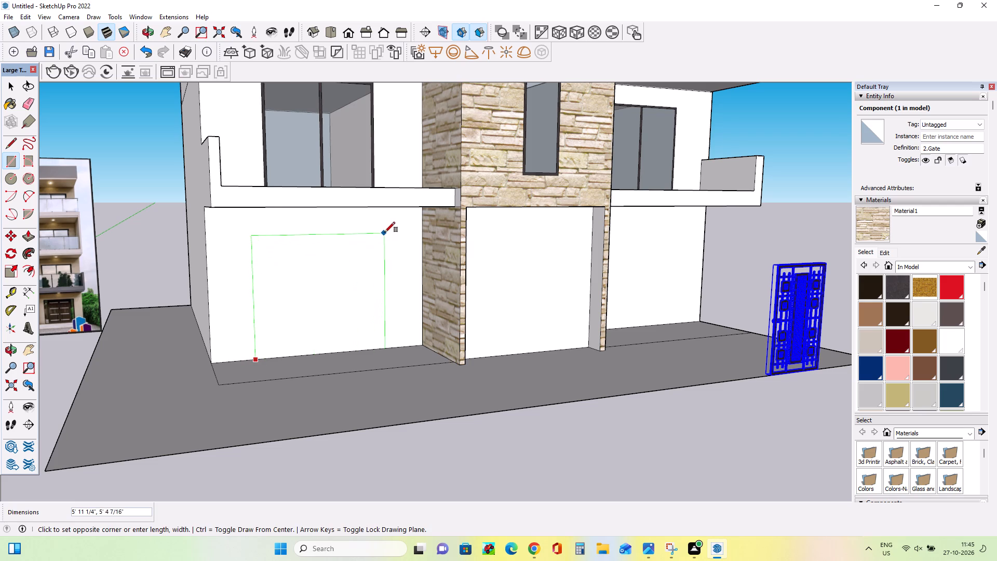
{"action": "left_click", "coordinate": [383, 230]}
Draw a matching rectangle about 6' 10" by 5' 2" on the ground-floor wall right of the entrance.
{"action": "middle_click_drag", "start_coordinate": [382, 301], "coordinate": [287, 343]}
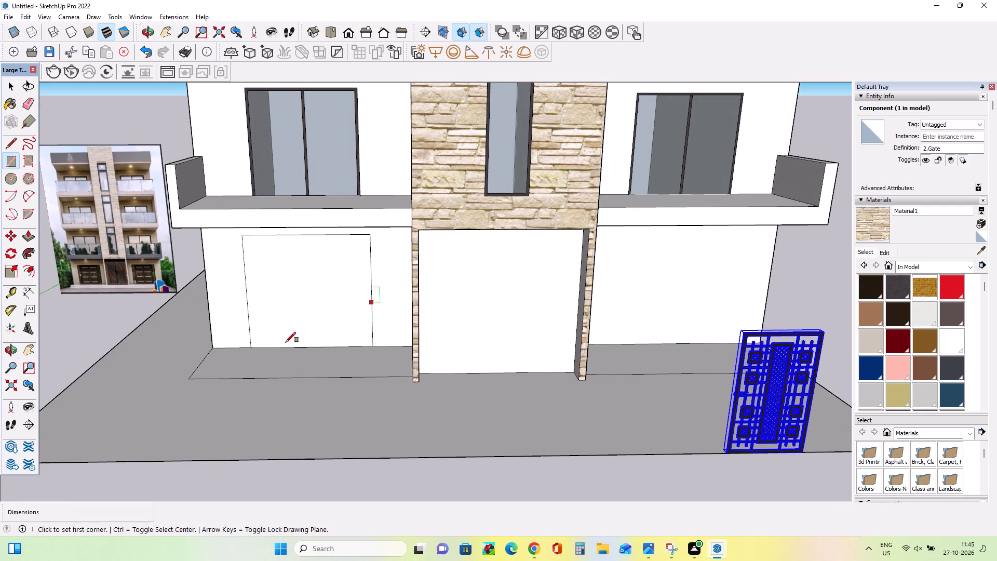
{"action": "scroll", "coordinate": [285, 342], "scroll_direction": "down", "scroll_amount": 8}
{"action": "scroll", "coordinate": [422, 352], "scroll_direction": "up", "scroll_amount": 4}
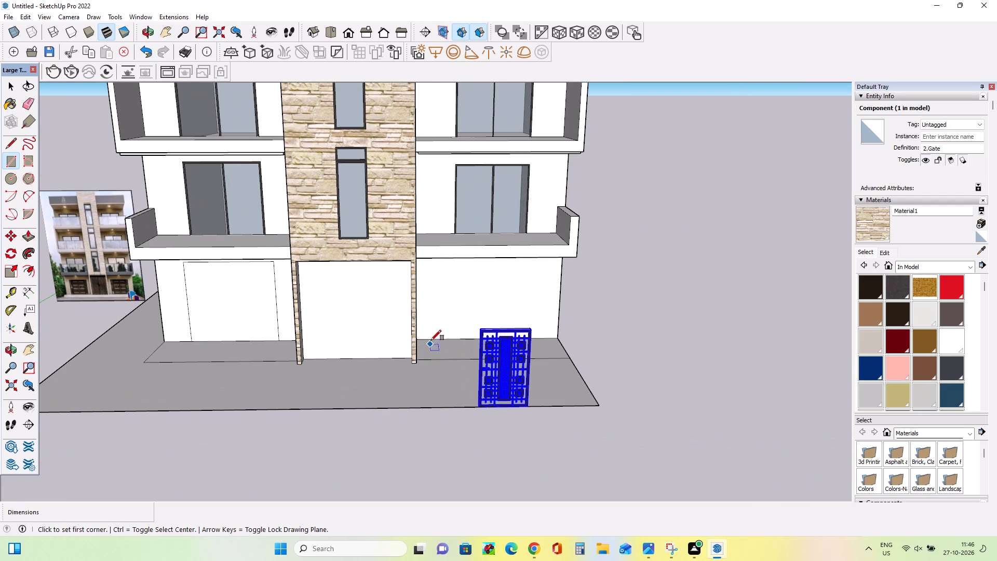
{"action": "left_click", "coordinate": [434, 339]}
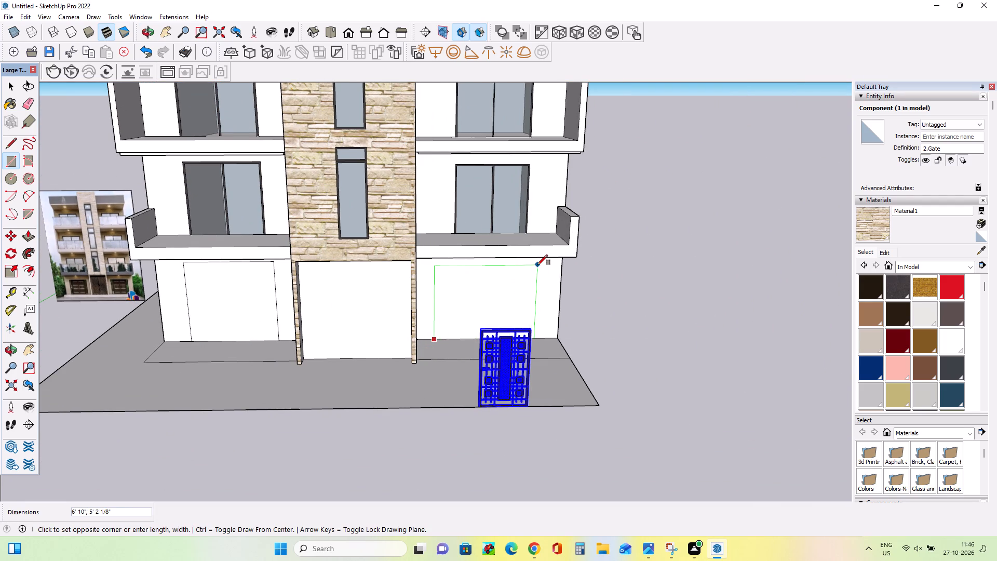
{"action": "left_click", "coordinate": [537, 265]}
Paint both new ground-floor rectangles with the in-model Translucent Glass Gray material.
{"action": "middle_click_drag", "start_coordinate": [485, 329], "coordinate": [502, 327]}
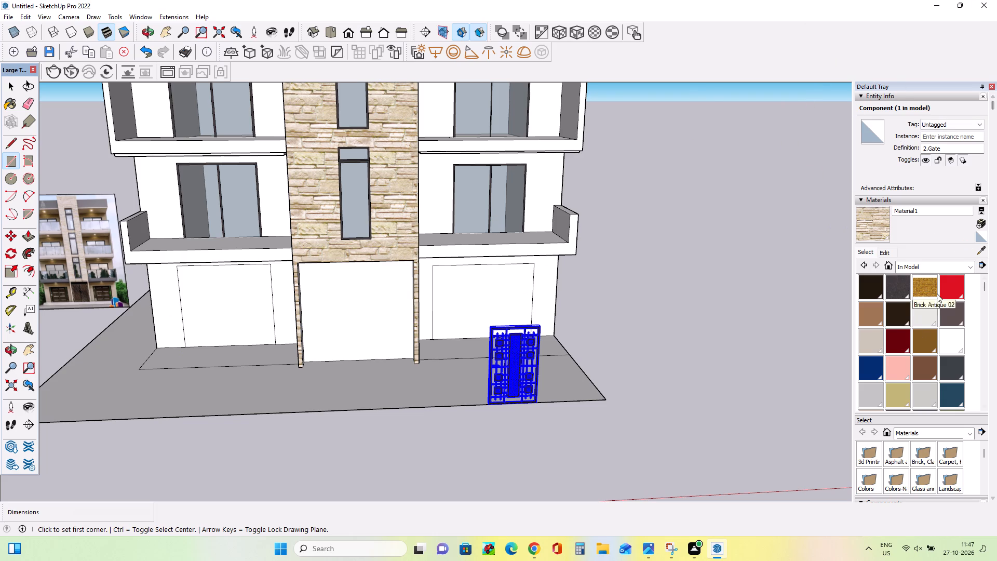
{"action": "scroll", "coordinate": [932, 341], "scroll_direction": "down", "scroll_amount": 3}
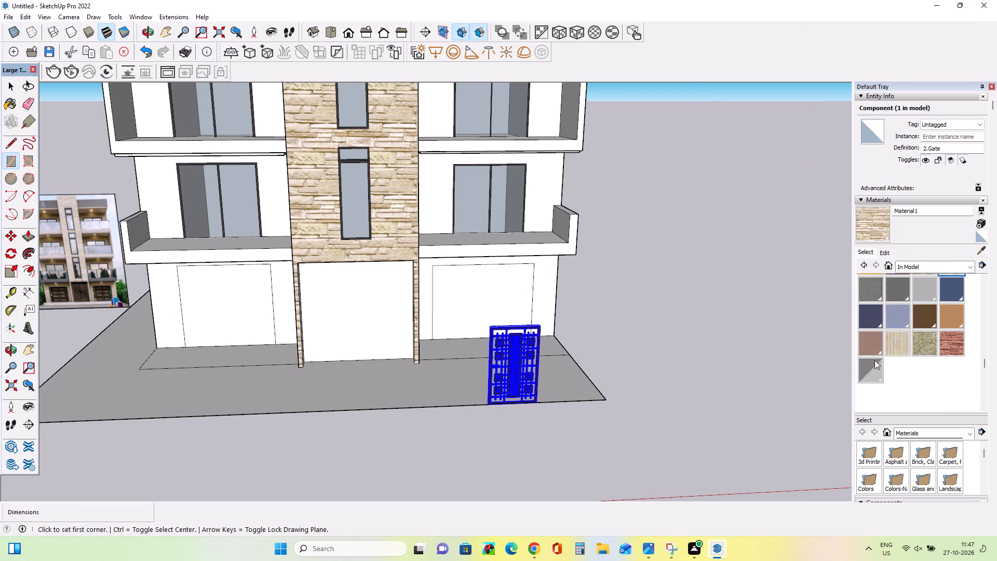
{"action": "left_click", "coordinate": [868, 369]}
{"action": "left_click", "coordinate": [260, 303]}
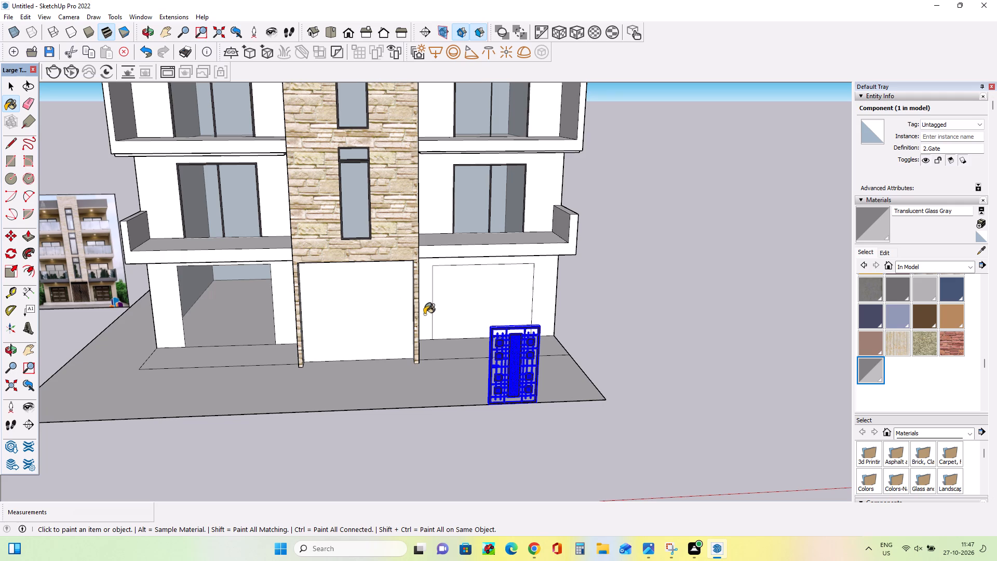
{"action": "left_click", "coordinate": [456, 293]}
Move the 2.Gate component about 19' 5" to the base of the glass opening left of the entrance.
{"action": "middle_click_drag", "start_coordinate": [460, 311], "coordinate": [497, 277]}
{"action": "scroll", "coordinate": [503, 338], "scroll_direction": "up", "scroll_amount": 3}
{"action": "scroll", "coordinate": [505, 339], "scroll_direction": "down", "scroll_amount": 3}
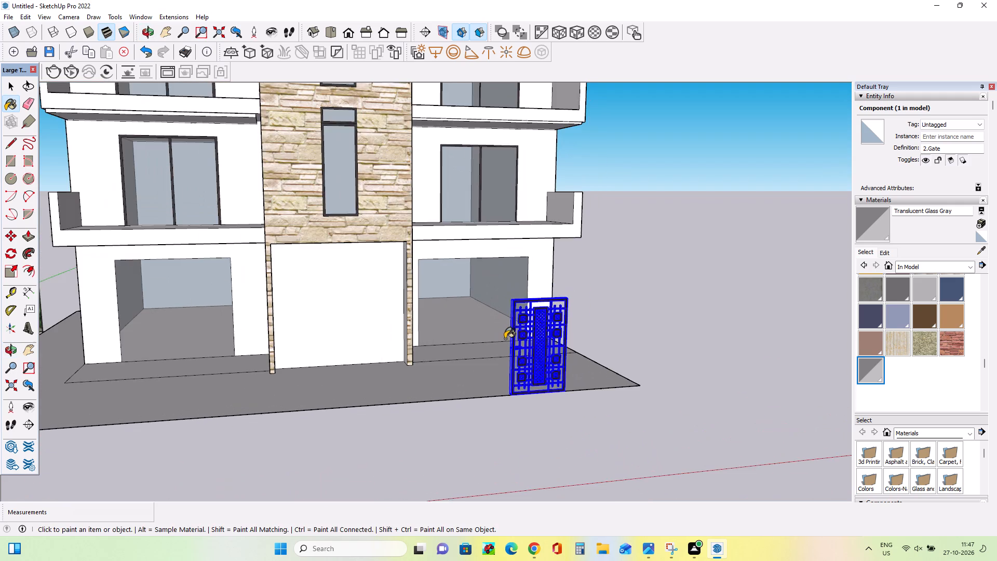
{"action": "scroll", "coordinate": [505, 339], "scroll_direction": "down", "scroll_amount": 2}
{"action": "middle_click_drag", "start_coordinate": [531, 339], "coordinate": [531, 346]}
{"action": "middle_click_drag", "start_coordinate": [377, 324], "coordinate": [381, 306]}
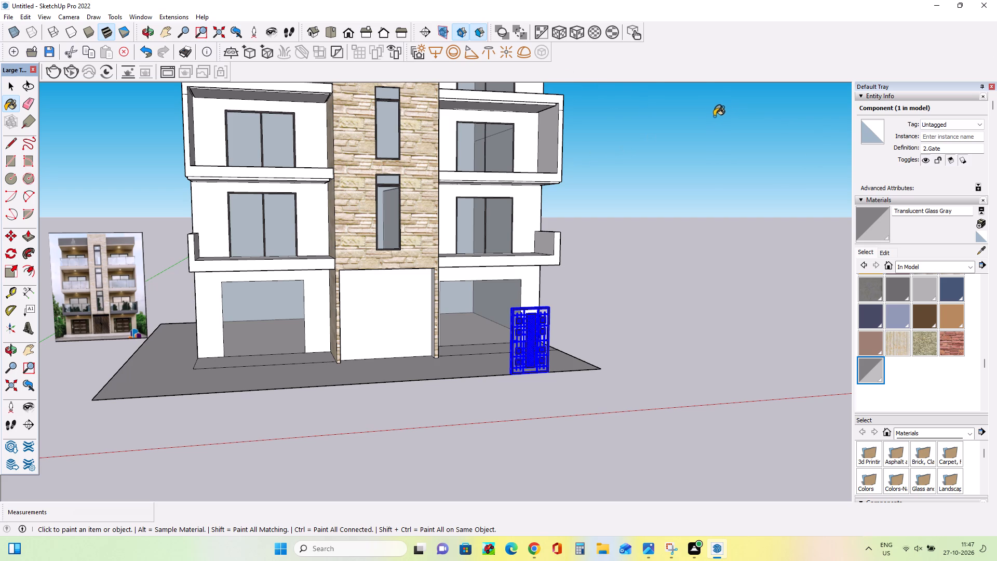
{"action": "left_click", "coordinate": [9, 241]}
{"action": "left_click", "coordinate": [510, 372]}
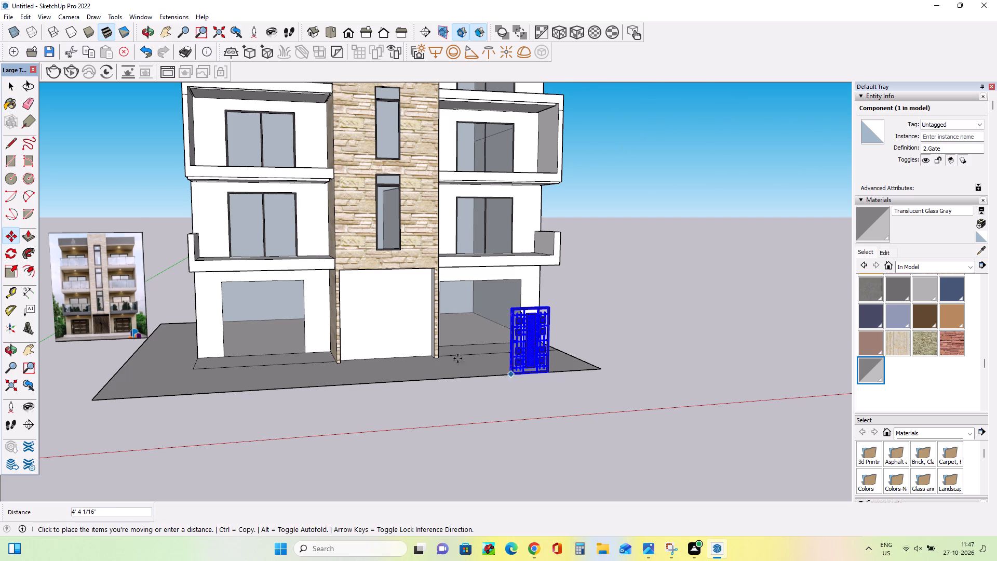
{"action": "left_click", "coordinate": [251, 358]}
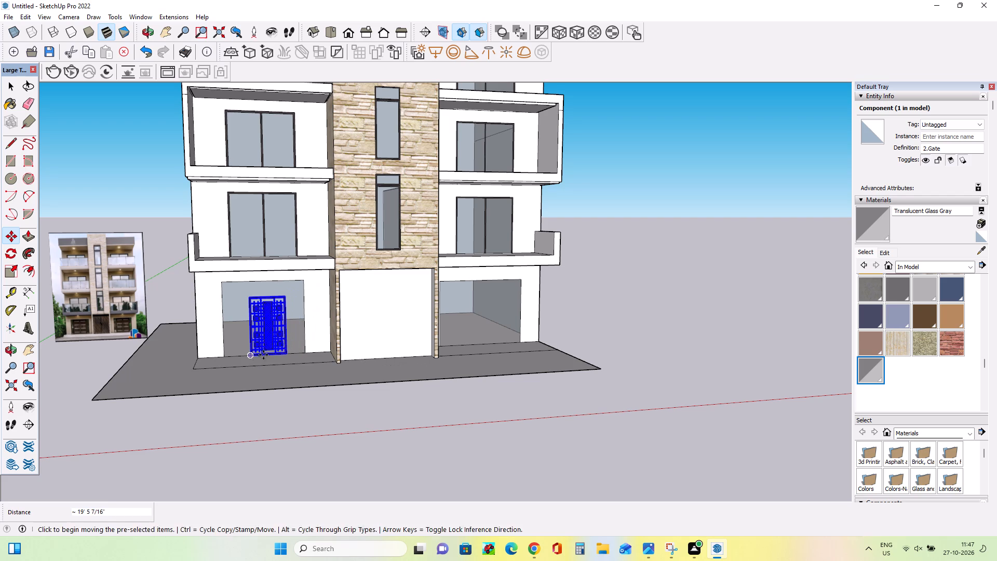
Scale up the gate from its upper outer corner until it nearly reaches the top of the left glass opening.
{"action": "middle_click_drag", "start_coordinate": [288, 353], "coordinate": [369, 405]}
{"action": "scroll", "coordinate": [231, 372], "scroll_direction": "up", "scroll_amount": 4}
{"action": "scroll", "coordinate": [244, 366], "scroll_direction": "down", "scroll_amount": 1}
{"action": "scroll", "coordinate": [244, 366], "scroll_direction": "up", "scroll_amount": 3}
{"action": "middle_click_drag", "start_coordinate": [263, 357], "coordinate": [282, 304]}
{"action": "left_click", "coordinate": [9, 269]}
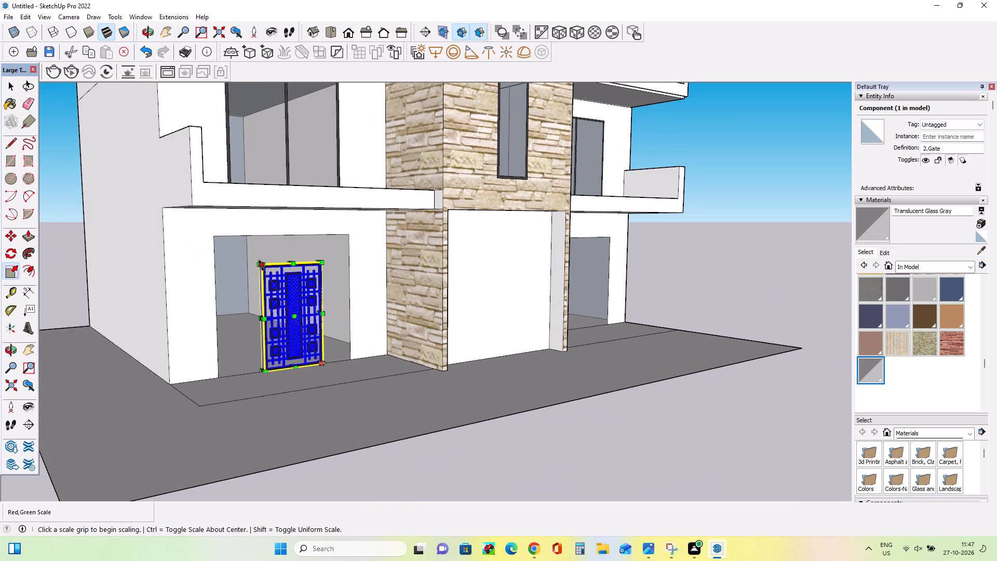
{"action": "left_click_drag", "start_coordinate": [261, 265], "coordinate": [215, 259]}
Stretch the gate's width in both directions so it spans most of the left glass opening.
{"action": "middle_click_drag", "start_coordinate": [345, 299], "coordinate": [231, 334]}
{"action": "scroll", "coordinate": [231, 334], "scroll_direction": "up", "scroll_amount": 1}
{"action": "scroll", "coordinate": [268, 304], "scroll_direction": "up", "scroll_amount": 4}
{"action": "middle_click_drag", "start_coordinate": [314, 302], "coordinate": [233, 327]}
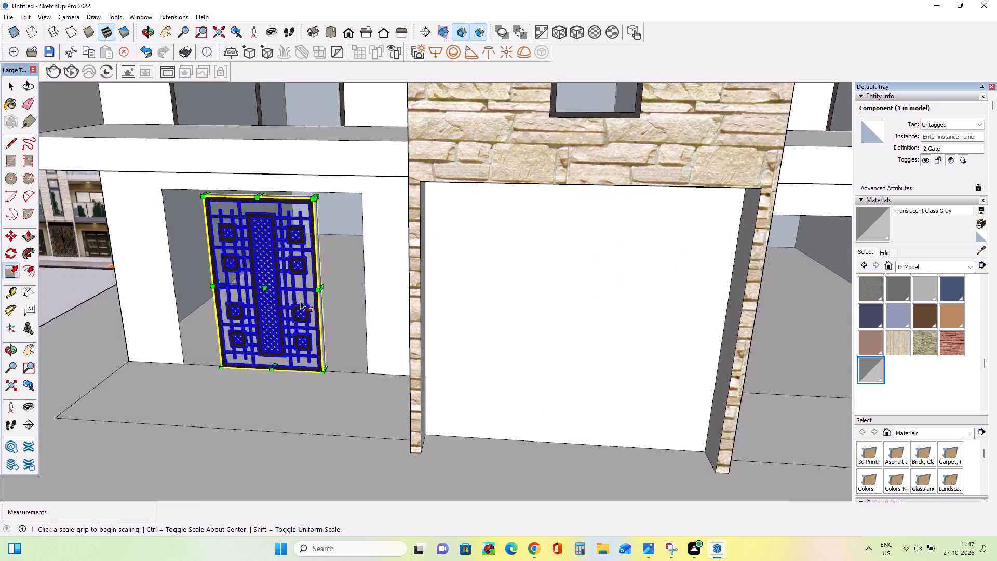
{"action": "scroll", "coordinate": [306, 298], "scroll_direction": "up", "scroll_amount": 7}
{"action": "left_click_drag", "start_coordinate": [328, 276], "coordinate": [374, 292]}
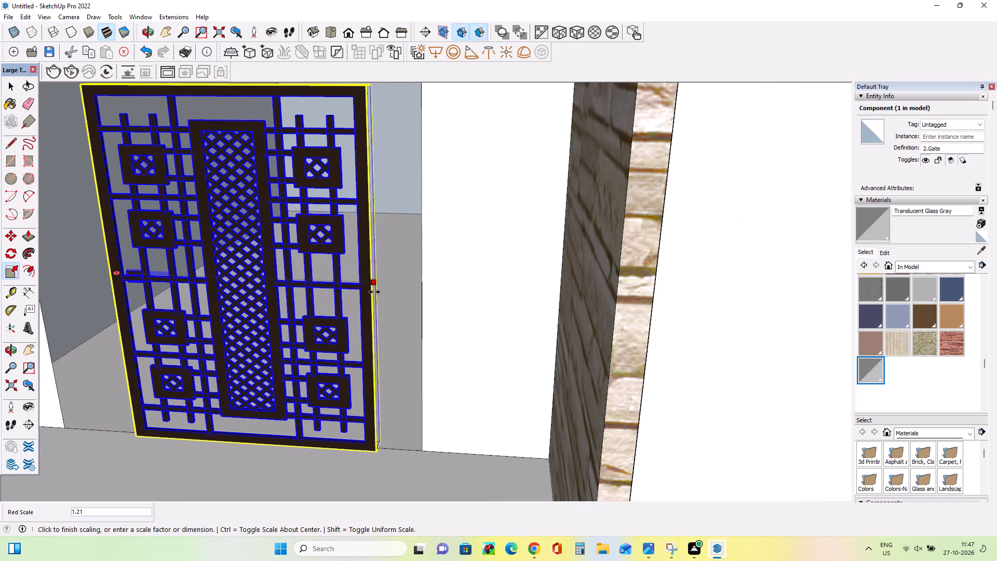
{"action": "left_click_drag", "start_coordinate": [374, 292], "coordinate": [394, 293]}
{"action": "middle_click_drag", "start_coordinate": [248, 296], "coordinate": [407, 278]}
{"action": "scroll", "coordinate": [407, 278], "scroll_direction": "down", "scroll_amount": 8}
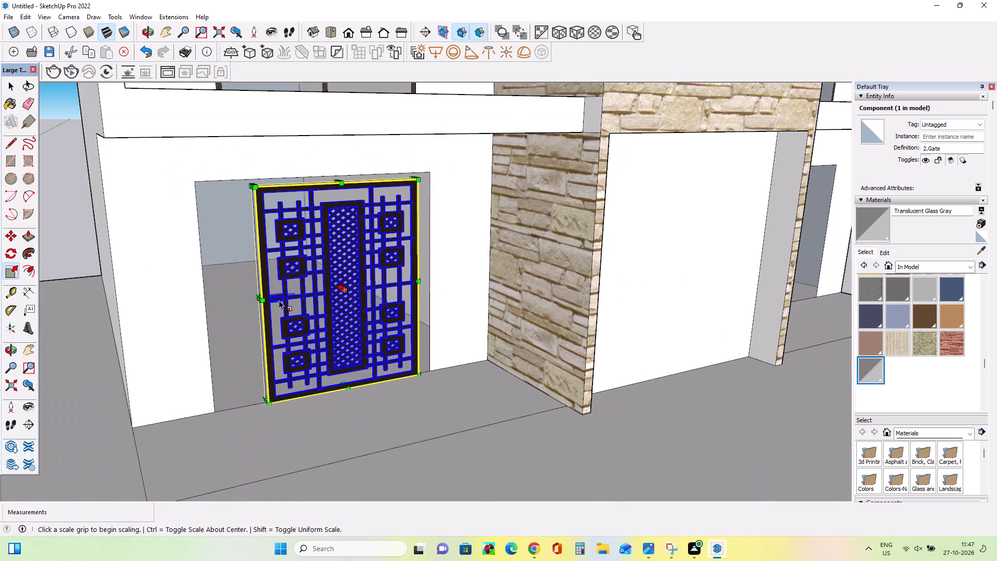
{"action": "middle_click_drag", "start_coordinate": [248, 305], "coordinate": [329, 297]}
{"action": "scroll", "coordinate": [287, 300], "scroll_direction": "up", "scroll_amount": 3}
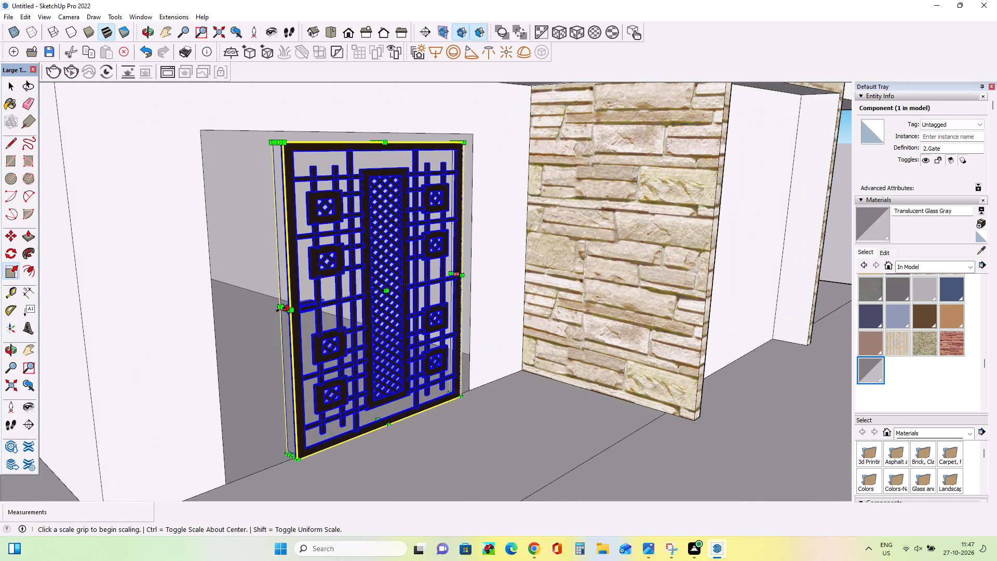
{"action": "left_click_drag", "start_coordinate": [281, 309], "coordinate": [226, 317]}
Stretch the gate's height slightly upward toward the top edge of the left glass opening.
{"action": "middle_click", "coordinate": [230, 304]}
{"action": "scroll", "coordinate": [231, 305], "scroll_direction": "down", "scroll_amount": 2}
{"action": "scroll", "coordinate": [336, 305], "scroll_direction": "down", "scroll_amount": 3}
{"action": "middle_click_drag", "start_coordinate": [335, 305], "coordinate": [303, 307]}
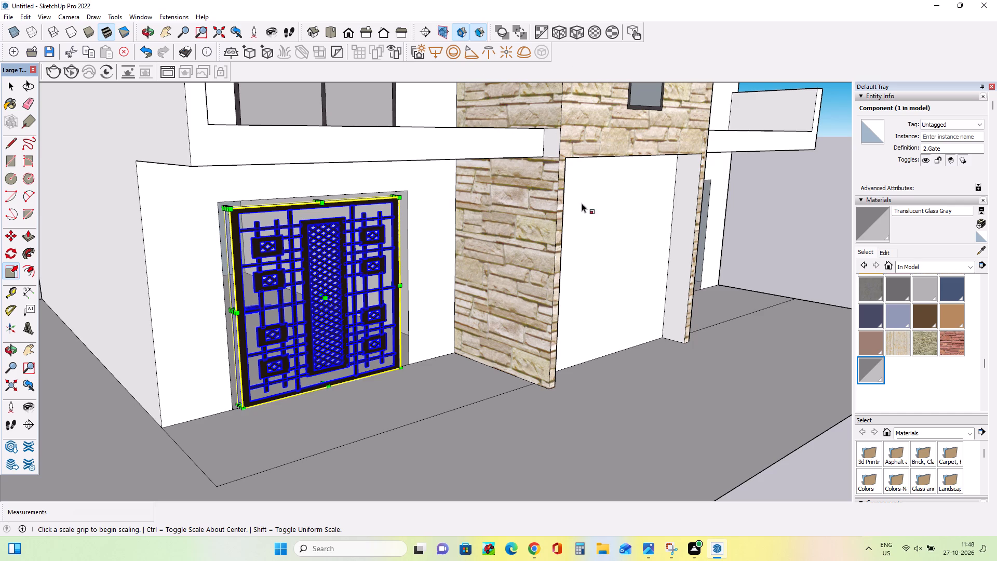
{"action": "middle_click_drag", "start_coordinate": [400, 202], "coordinate": [339, 218]}
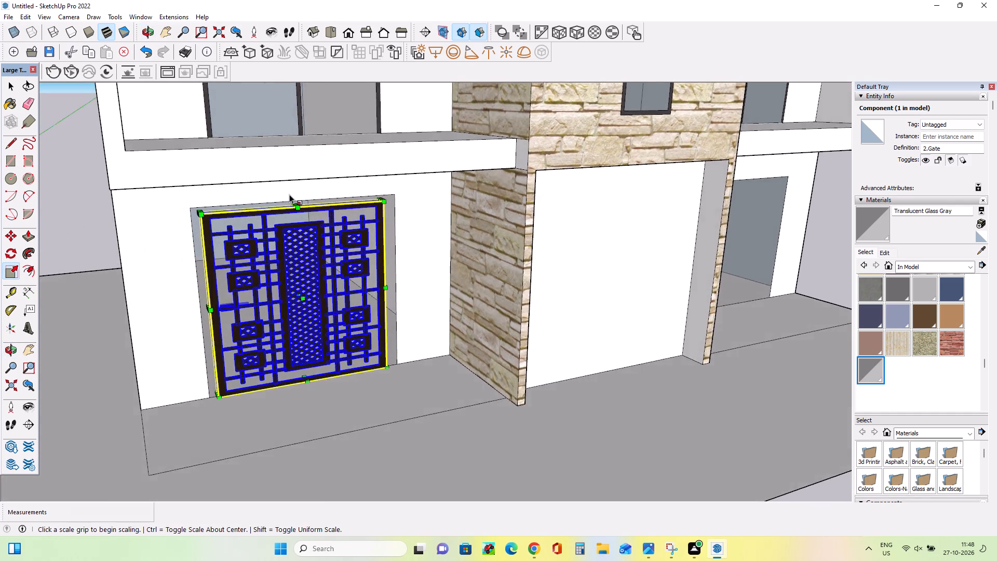
{"action": "scroll", "coordinate": [289, 194], "scroll_direction": "up", "scroll_amount": 5}
{"action": "middle_click_drag", "start_coordinate": [297, 212], "coordinate": [307, 245]}
{"action": "scroll", "coordinate": [295, 214], "scroll_direction": "up", "scroll_amount": 7}
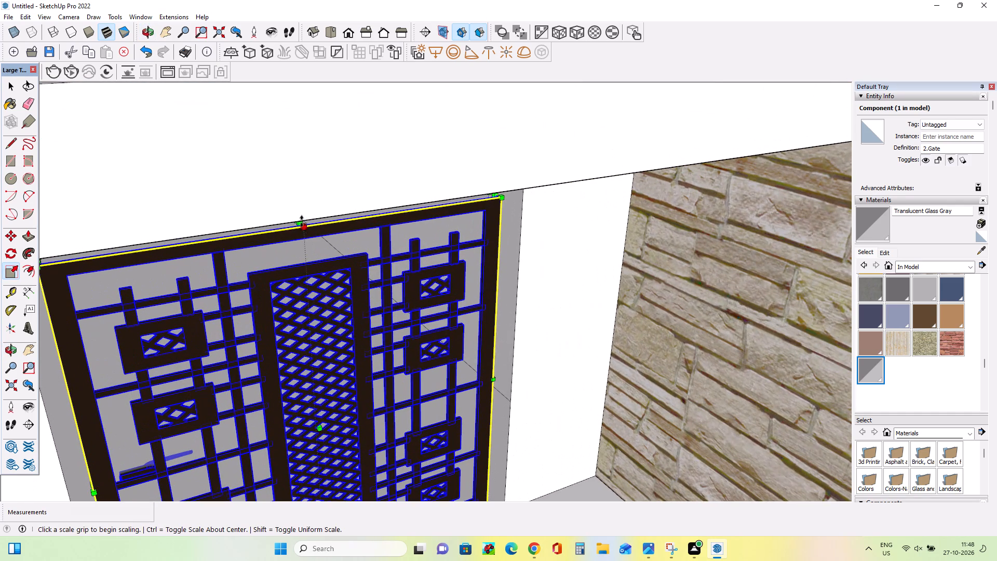
{"action": "left_click_drag", "start_coordinate": [302, 221], "coordinate": [298, 209]}
Copy the scaled gate across the entrance to the base of the right glass opening.
{"action": "scroll", "coordinate": [294, 243], "scroll_direction": "down", "scroll_amount": 2}
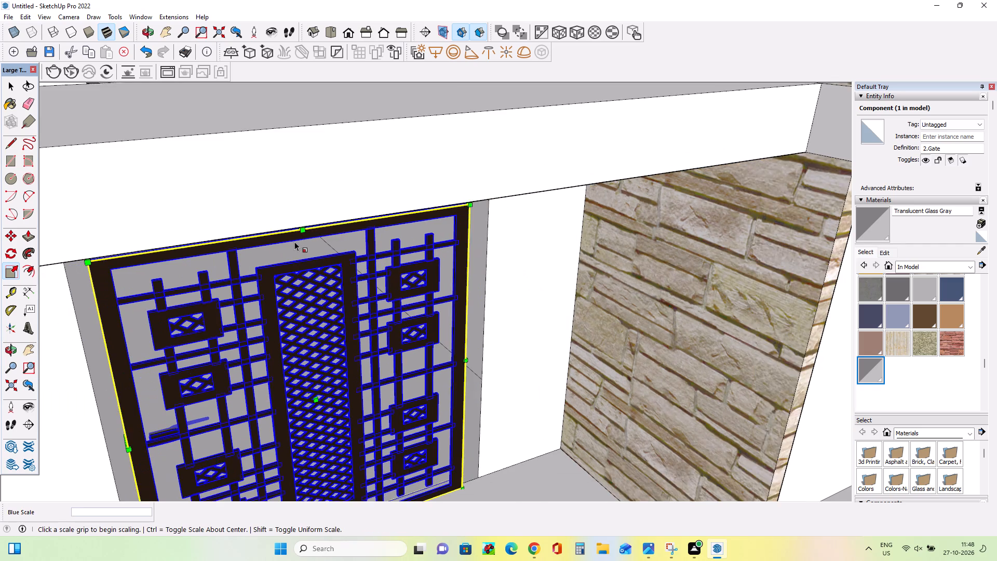
{"action": "scroll", "coordinate": [294, 242], "scroll_direction": "down", "scroll_amount": 3}
{"action": "middle_click_drag", "start_coordinate": [294, 242], "coordinate": [301, 217]}
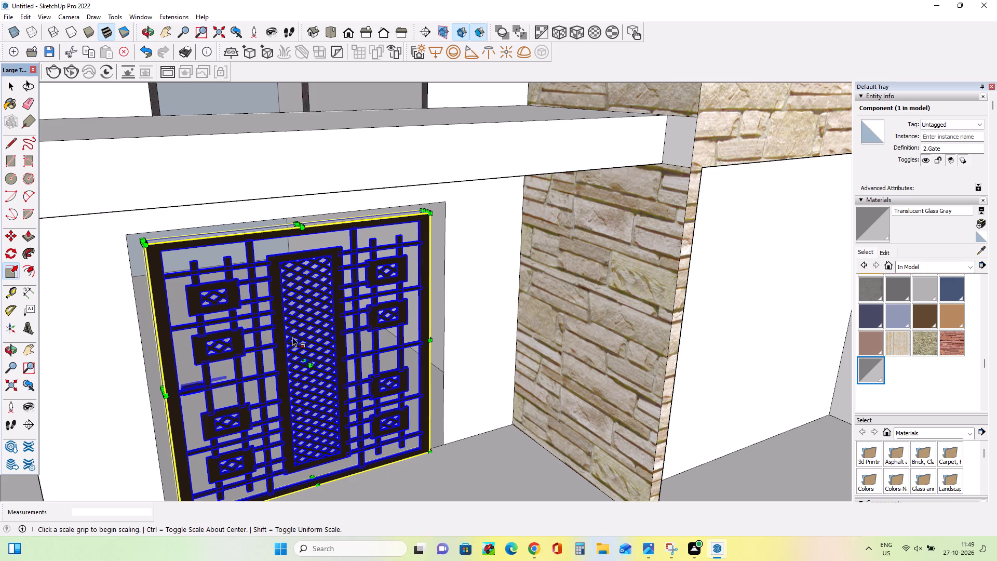
{"action": "left_click", "coordinate": [9, 236]}
{"action": "scroll", "coordinate": [180, 263], "scroll_direction": "down", "scroll_amount": 5}
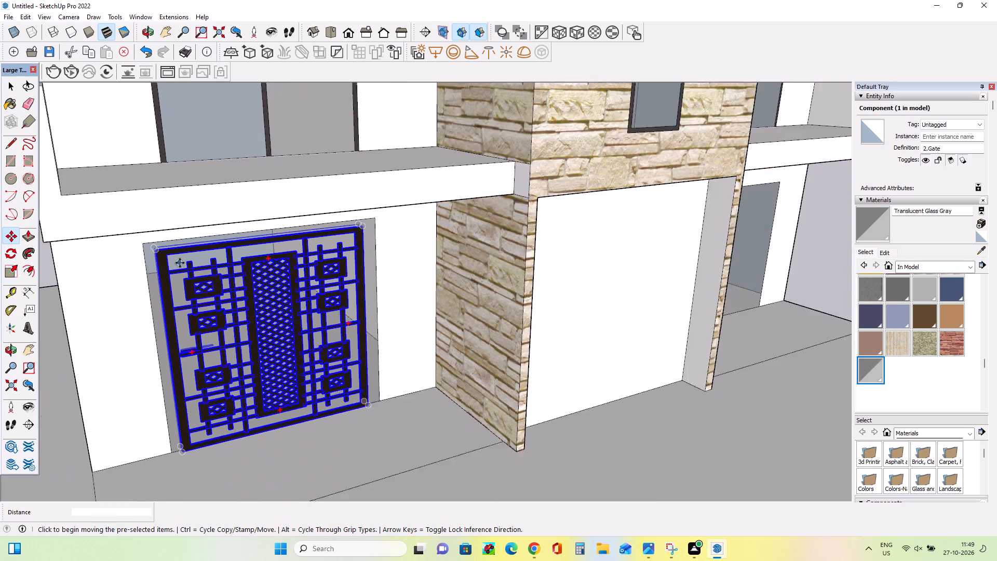
{"action": "scroll", "coordinate": [180, 263], "scroll_direction": "down", "scroll_amount": 4}
{"action": "left_click", "coordinate": [181, 392]}
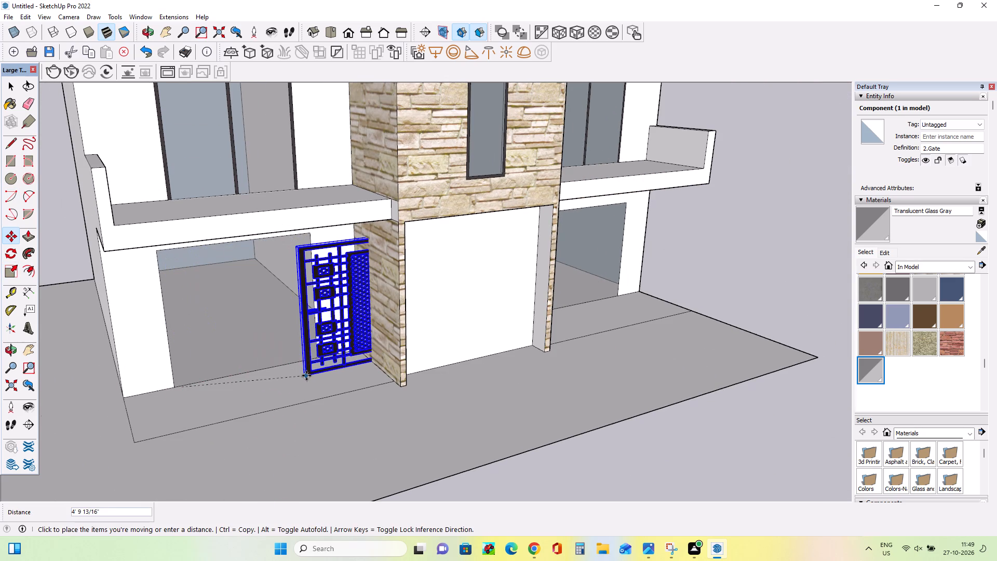
{"action": "middle_click_drag", "start_coordinate": [536, 319], "coordinate": [393, 321]}
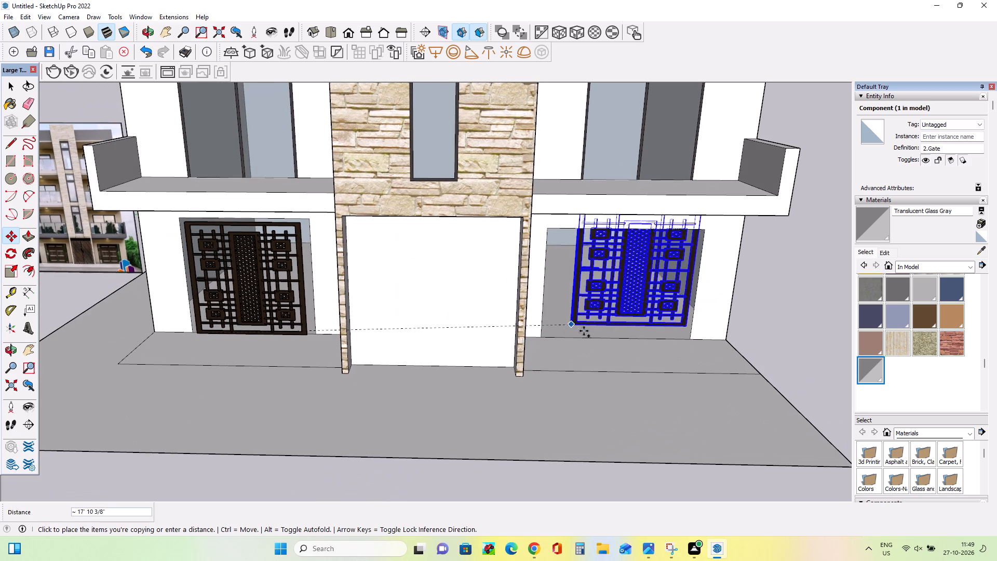
{"action": "left_click", "coordinate": [555, 337]}
Stretch the glass face behind the right gate upward until its top edge meets the top of the gate frame.
{"action": "scroll", "coordinate": [276, 384], "scroll_direction": "down", "scroll_amount": 3}
{"action": "middle_click_drag", "start_coordinate": [278, 382], "coordinate": [307, 314]}
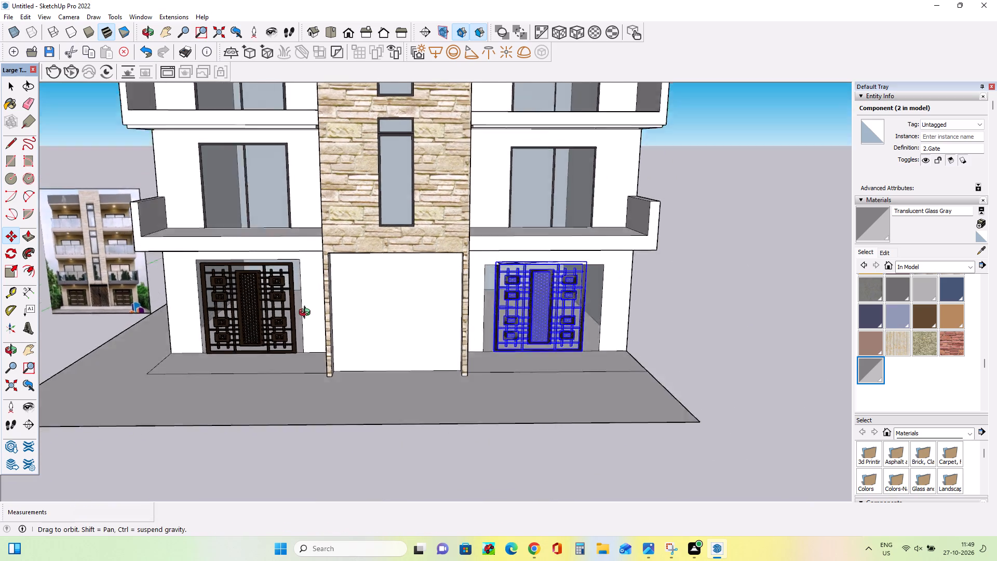
{"action": "middle_click_drag", "start_coordinate": [307, 314], "coordinate": [325, 271]}
{"action": "scroll", "coordinate": [463, 266], "scroll_direction": "up", "scroll_amount": 2}
{"action": "middle_click_drag", "start_coordinate": [467, 267], "coordinate": [469, 288]}
{"action": "left_click", "coordinate": [9, 87]}
{"action": "left_click", "coordinate": [55, 127]}
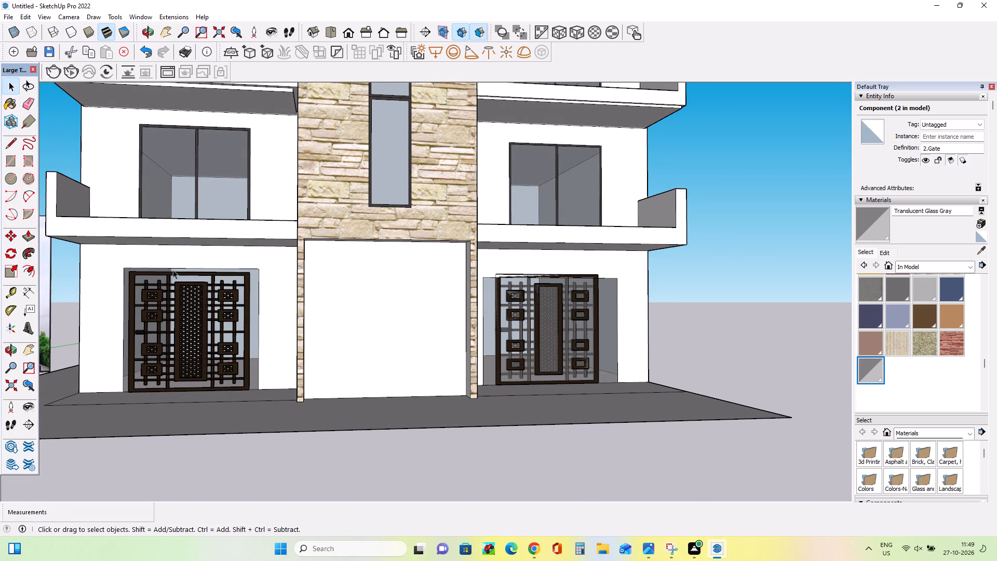
{"action": "scroll", "coordinate": [173, 270], "scroll_direction": "down", "scroll_amount": 3}
{"action": "middle_click_drag", "start_coordinate": [488, 318], "coordinate": [486, 360]}
{"action": "scroll", "coordinate": [433, 360], "scroll_direction": "up", "scroll_amount": 5}
{"action": "middle_click_drag", "start_coordinate": [437, 312], "coordinate": [433, 292]}
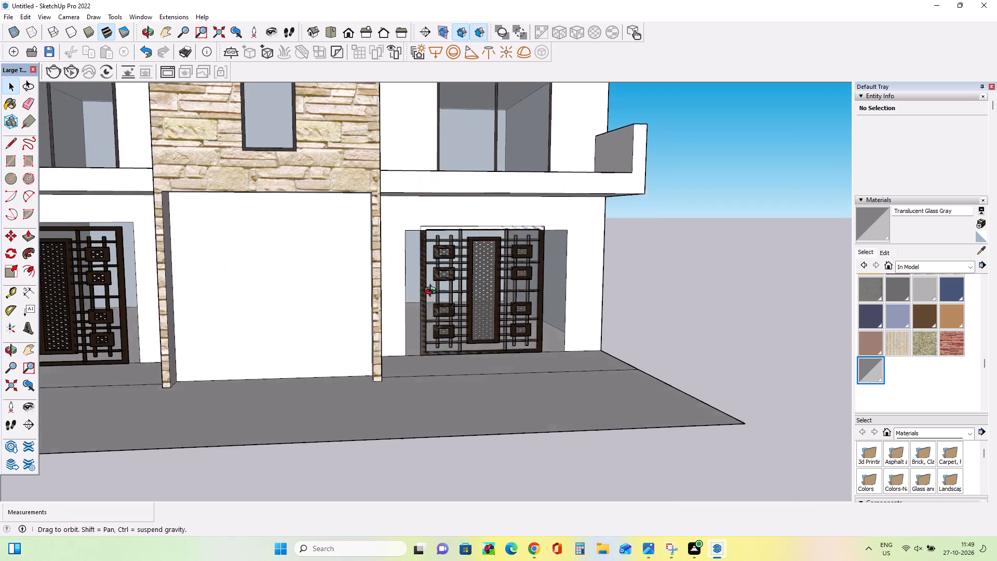
{"action": "middle_click_drag", "start_coordinate": [433, 292], "coordinate": [432, 285]}
{"action": "left_click", "coordinate": [434, 283]}
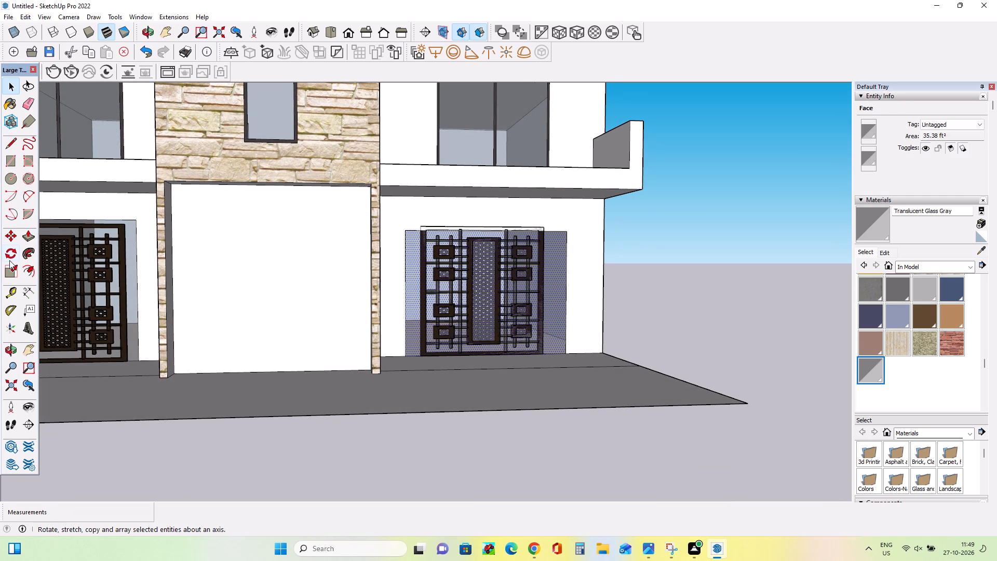
{"action": "left_click", "coordinate": [8, 270]}
{"action": "scroll", "coordinate": [476, 236], "scroll_direction": "up", "scroll_amount": 2}
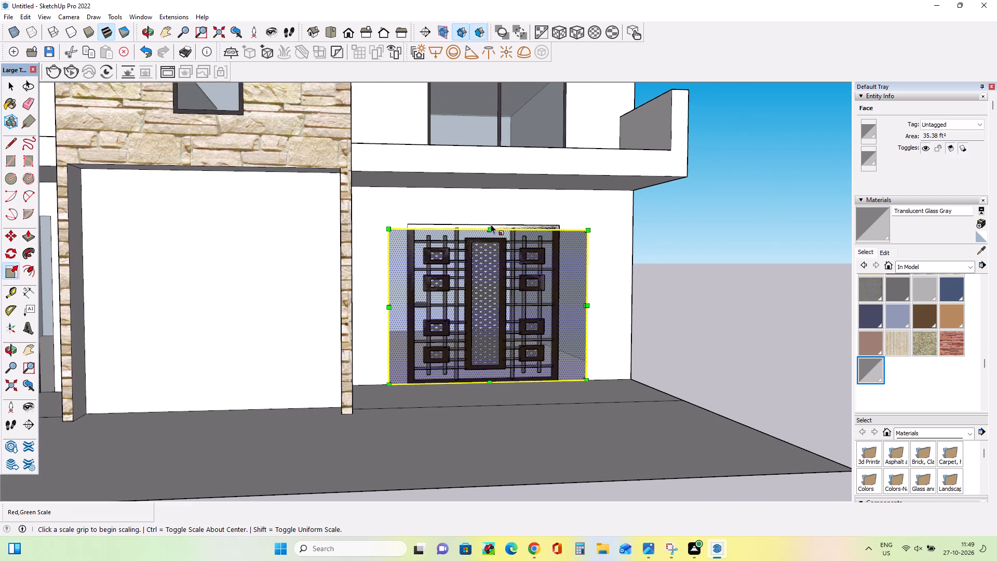
{"action": "scroll", "coordinate": [491, 224], "scroll_direction": "up", "scroll_amount": 9}
{"action": "left_click_drag", "start_coordinate": [485, 239], "coordinate": [485, 252]}
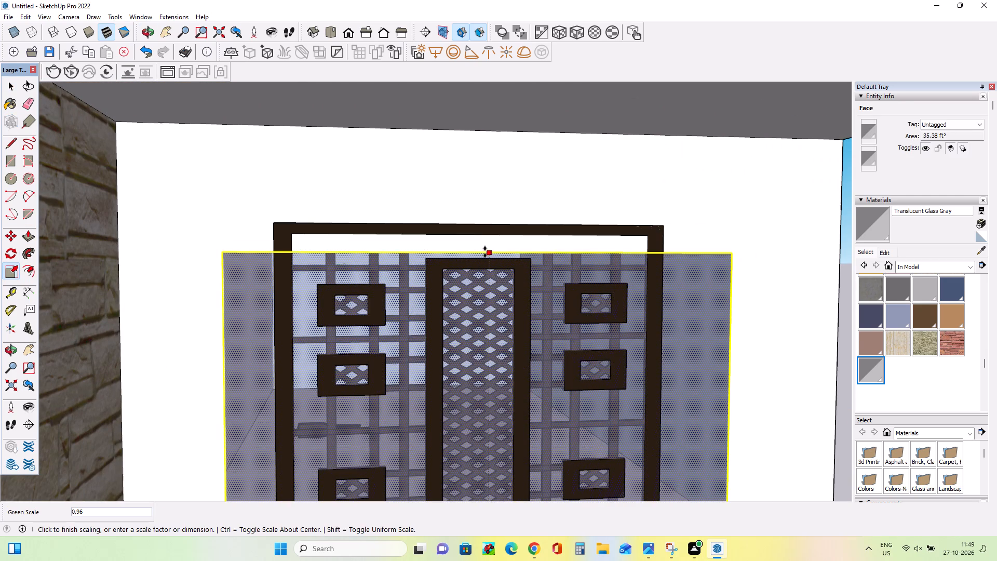
{"action": "left_click_drag", "start_coordinate": [485, 252], "coordinate": [484, 244]}
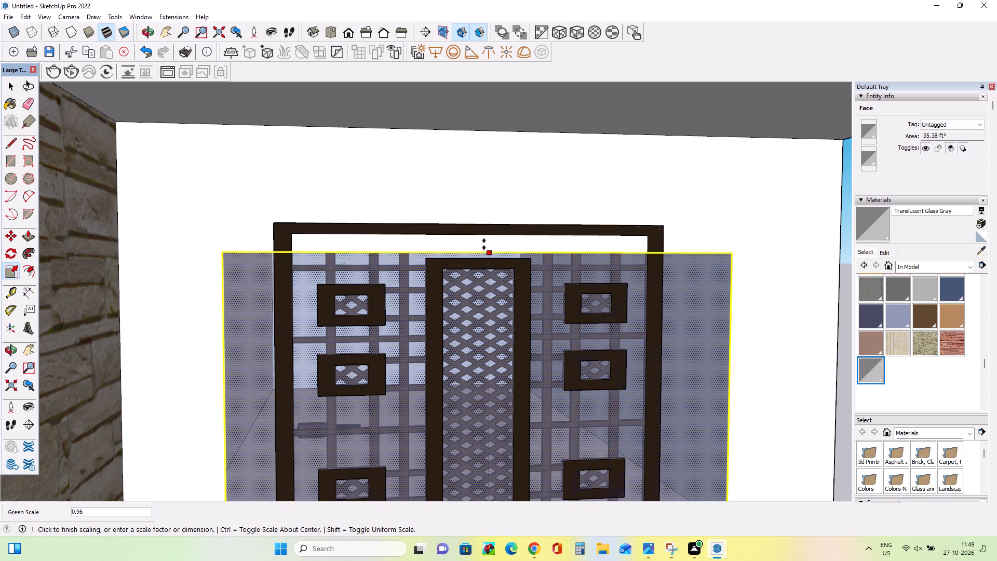
{"action": "left_click_drag", "start_coordinate": [484, 244], "coordinate": [484, 222]}
{"action": "scroll", "coordinate": [455, 222], "scroll_direction": "down", "scroll_amount": 1}
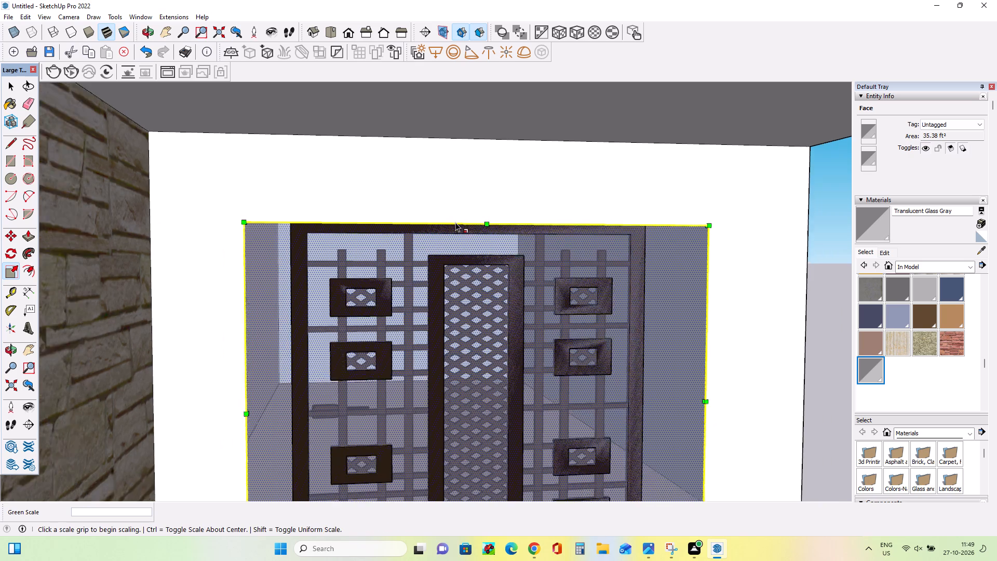
{"action": "scroll", "coordinate": [455, 222], "scroll_direction": "down", "scroll_amount": 15}
{"action": "middle_click_drag", "start_coordinate": [503, 290], "coordinate": [506, 309]}
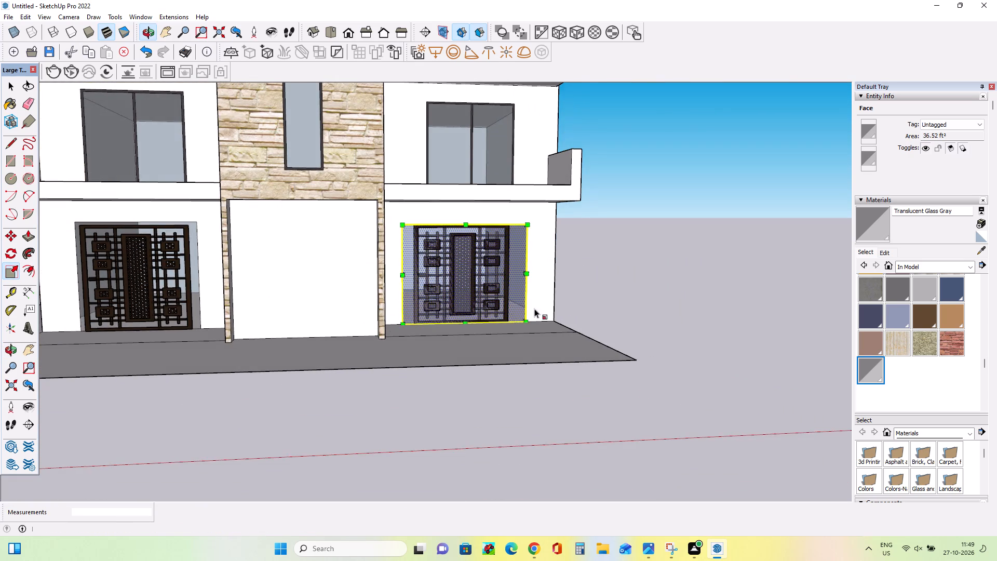
Draw a horizontal line across the left ground-floor glass opening, level with the top of the gate frame.
{"action": "scroll", "coordinate": [564, 304], "scroll_direction": "down", "scroll_amount": 3}
{"action": "left_click", "coordinate": [10, 85]}
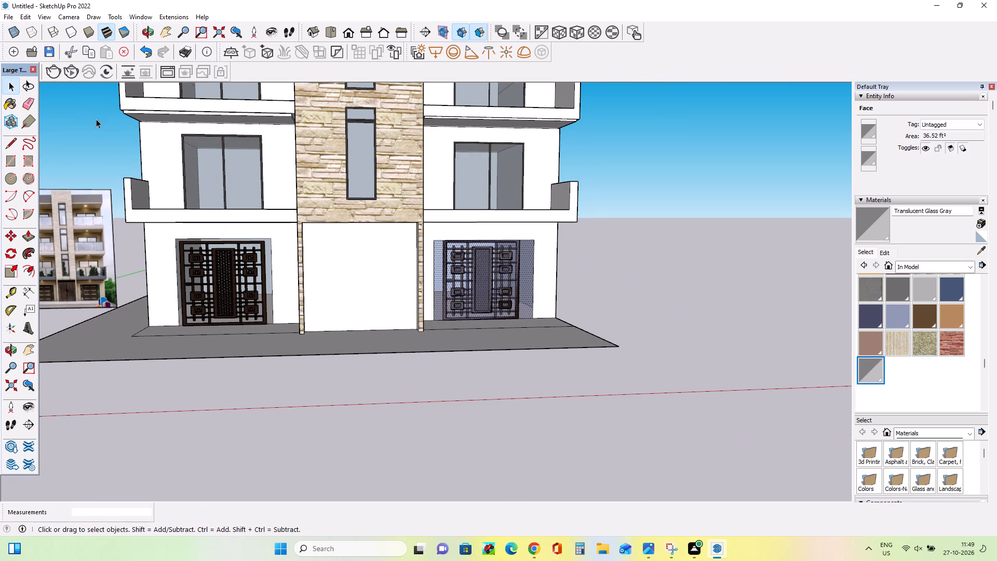
{"action": "left_click", "coordinate": [96, 119]}
{"action": "middle_click_drag", "start_coordinate": [171, 248], "coordinate": [201, 221]}
{"action": "scroll", "coordinate": [206, 235], "scroll_direction": "up", "scroll_amount": 6}
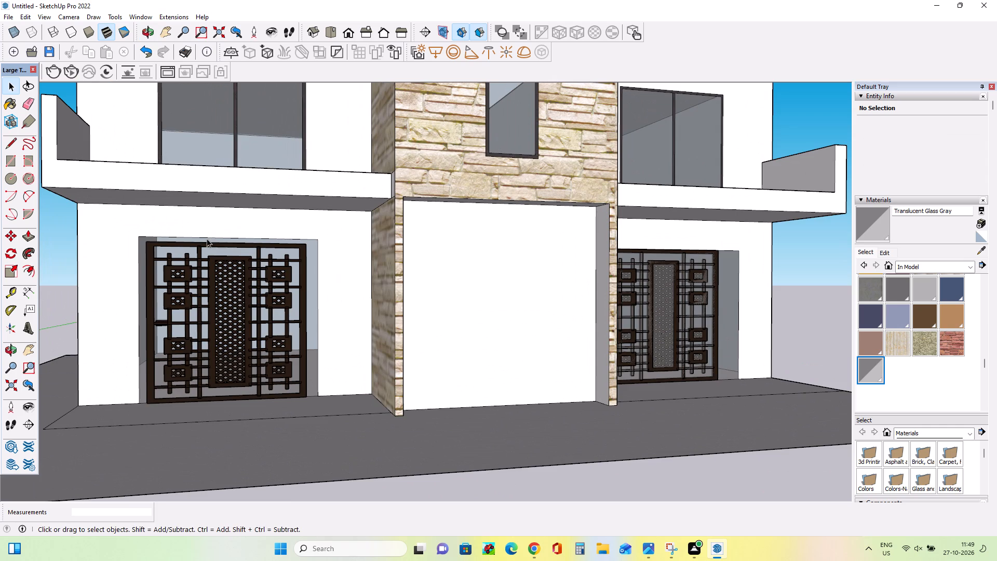
{"action": "middle_click_drag", "start_coordinate": [207, 238], "coordinate": [207, 250]}
{"action": "scroll", "coordinate": [157, 241], "scroll_direction": "up", "scroll_amount": 5}
{"action": "left_click", "coordinate": [6, 146]}
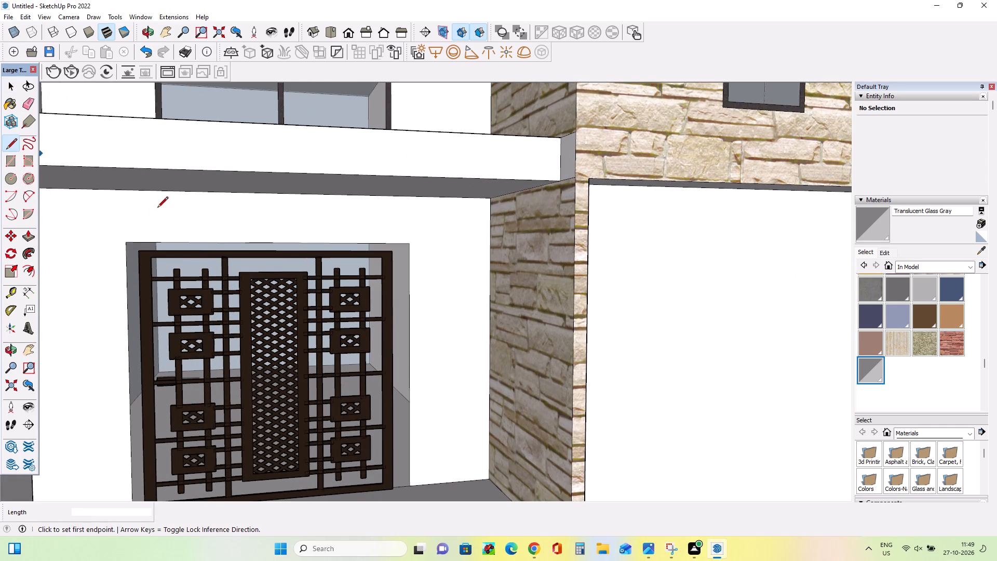
{"action": "left_click", "coordinate": [126, 249]}
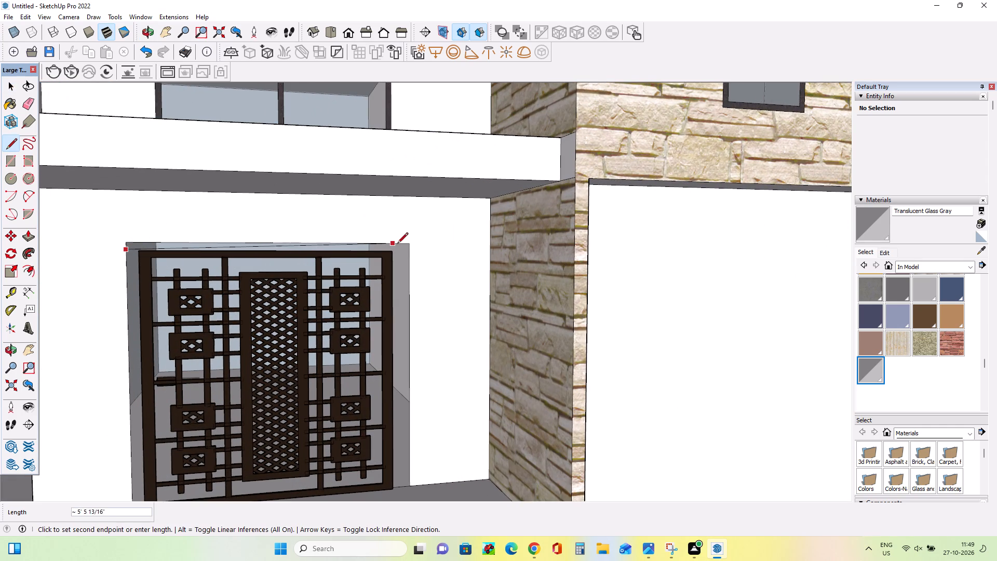
{"action": "left_click", "coordinate": [410, 252]}
{"action": "middle_click_drag", "start_coordinate": [406, 290], "coordinate": [405, 303]}
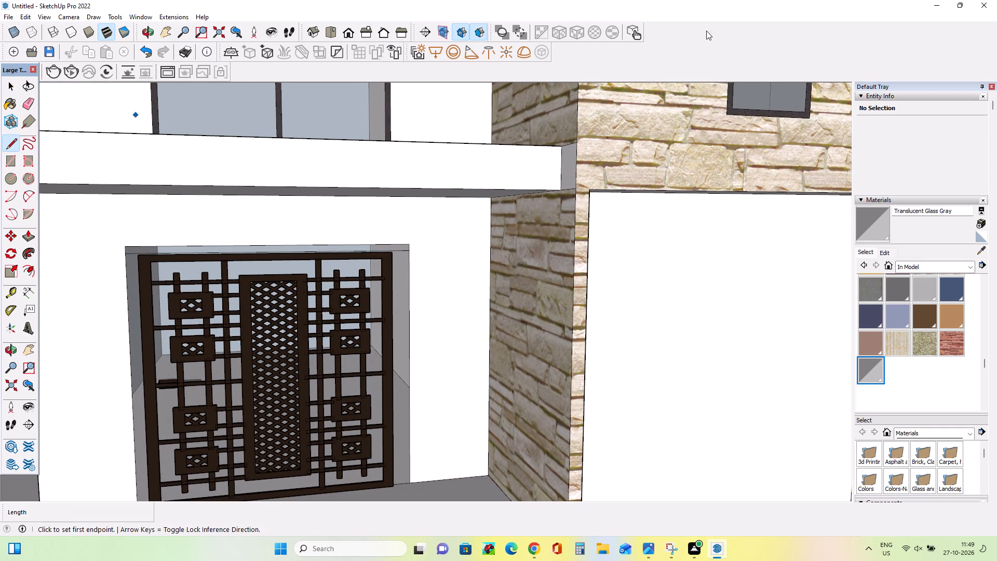
Erase the left opening's original top edge and the two short side stubs above the new line.
{"action": "left_click", "coordinate": [28, 101]}
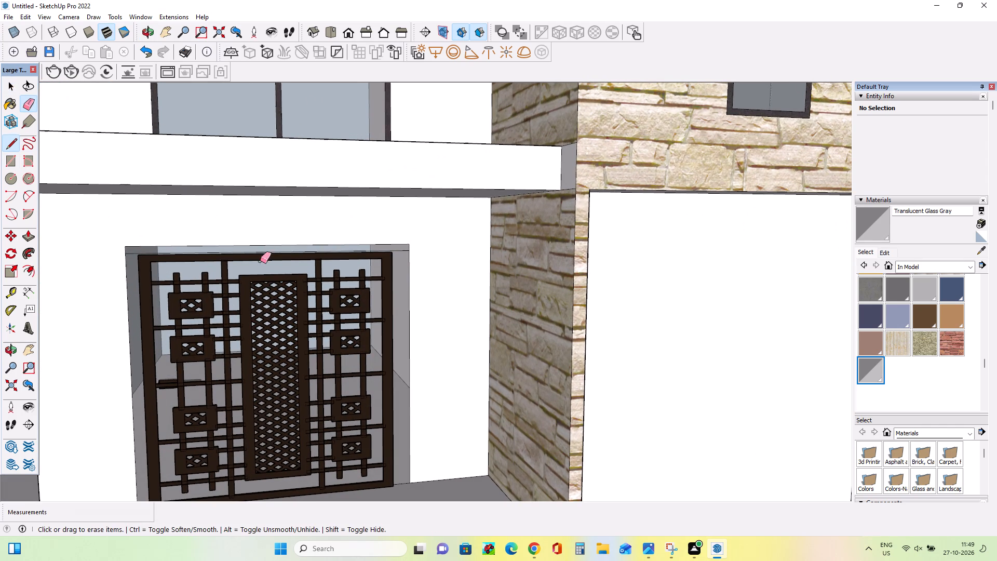
{"action": "left_click", "coordinate": [263, 244]}
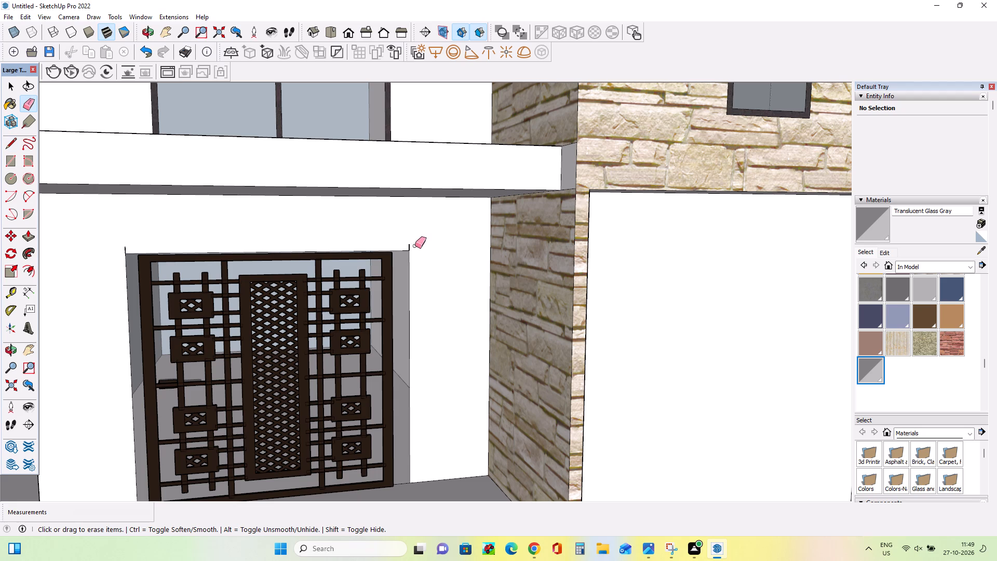
{"action": "left_click_drag", "start_coordinate": [409, 247], "coordinate": [419, 247]}
{"action": "left_click_drag", "start_coordinate": [120, 248], "coordinate": [131, 248]}
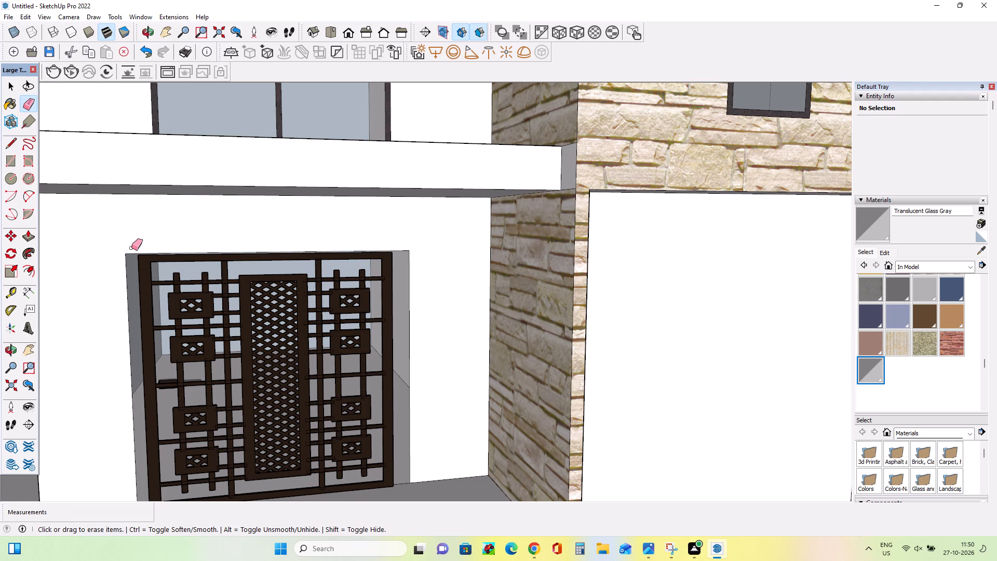
Examine the central entrance gate in the reference photo against the modelled ground floor.
{"action": "scroll", "coordinate": [120, 246], "scroll_direction": "down", "scroll_amount": 9}
{"action": "scroll", "coordinate": [190, 272], "scroll_direction": "down", "scroll_amount": 2}
{"action": "middle_click_drag", "start_coordinate": [585, 371], "coordinate": [521, 371]}
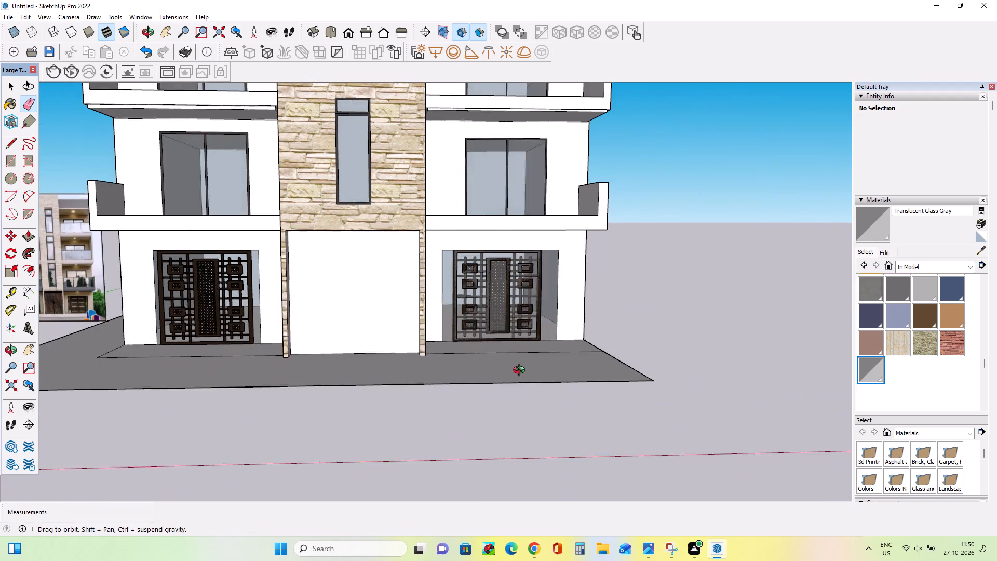
{"action": "middle_click_drag", "start_coordinate": [521, 371], "coordinate": [524, 375]}
{"action": "scroll", "coordinate": [523, 374], "scroll_direction": "down", "scroll_amount": 3}
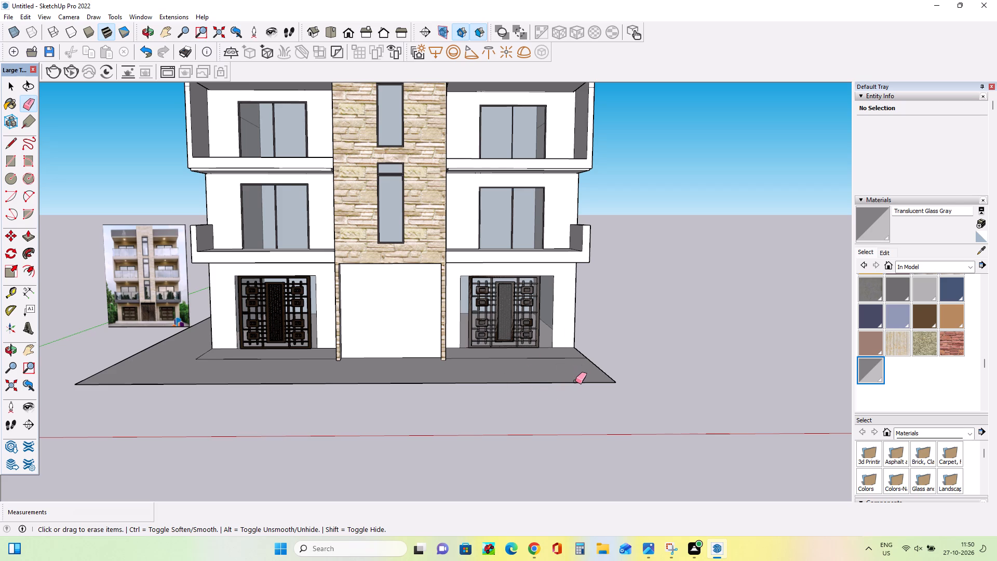
{"action": "scroll", "coordinate": [503, 326], "scroll_direction": "down", "scroll_amount": 5}
{"action": "scroll", "coordinate": [184, 330], "scroll_direction": "up", "scroll_amount": 14}
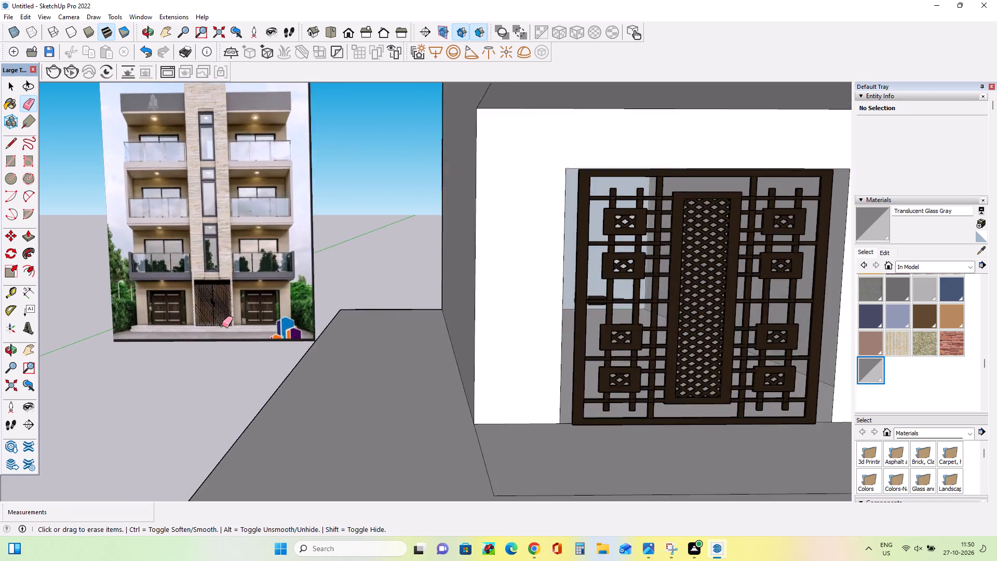
{"action": "scroll", "coordinate": [222, 325], "scroll_direction": "up", "scroll_amount": 7}
{"action": "scroll", "coordinate": [225, 325], "scroll_direction": "down", "scroll_amount": 20}
{"action": "scroll", "coordinate": [225, 325], "scroll_direction": "down", "scroll_amount": 1}
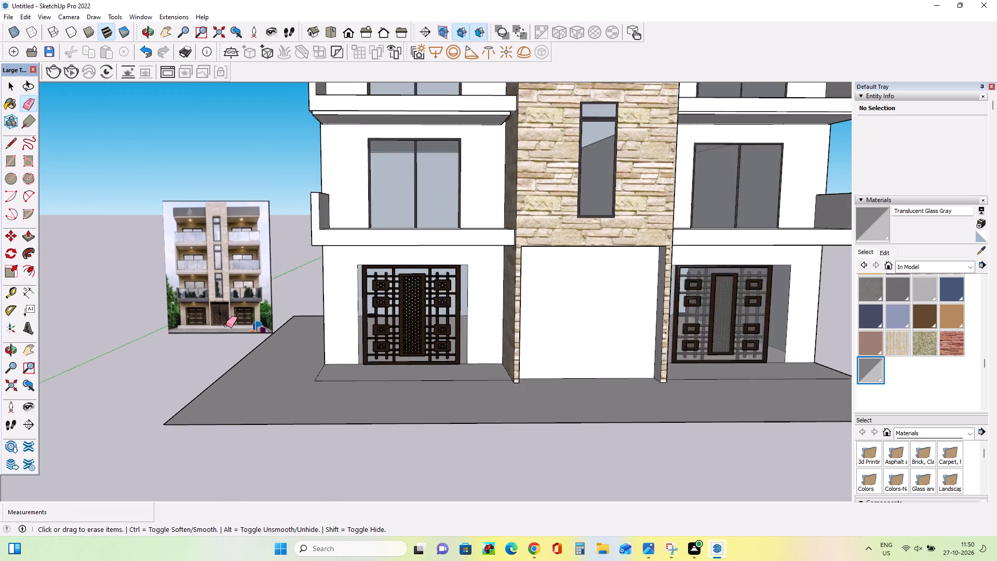
{"action": "scroll", "coordinate": [226, 325], "scroll_direction": "down", "scroll_amount": 1}
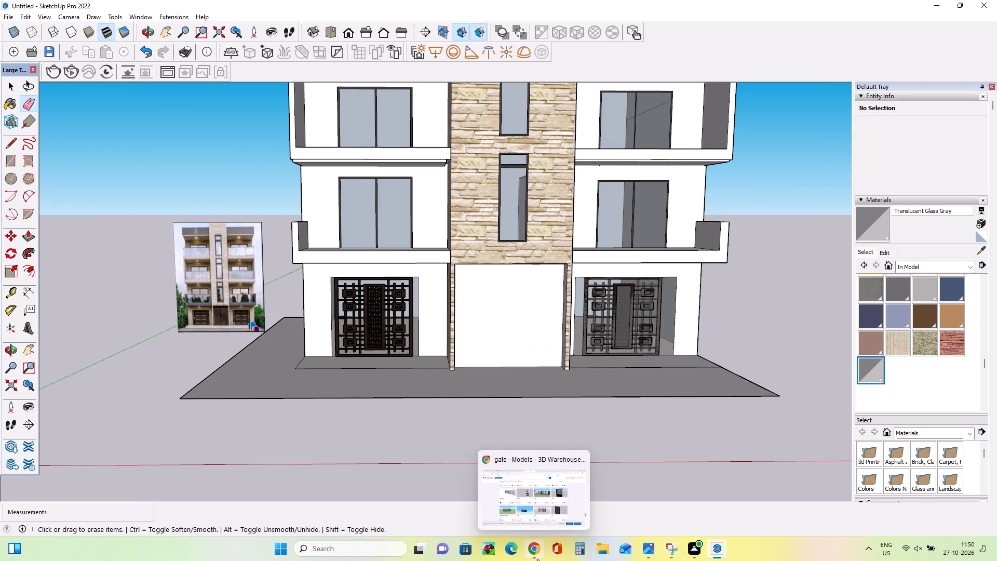
Switch to 3D Warehouse in Chrome, browse the gate models and download the CỔNG 3 (4) gate.
{"action": "left_click", "coordinate": [537, 559]}
{"action": "left_click", "coordinate": [473, 79]}
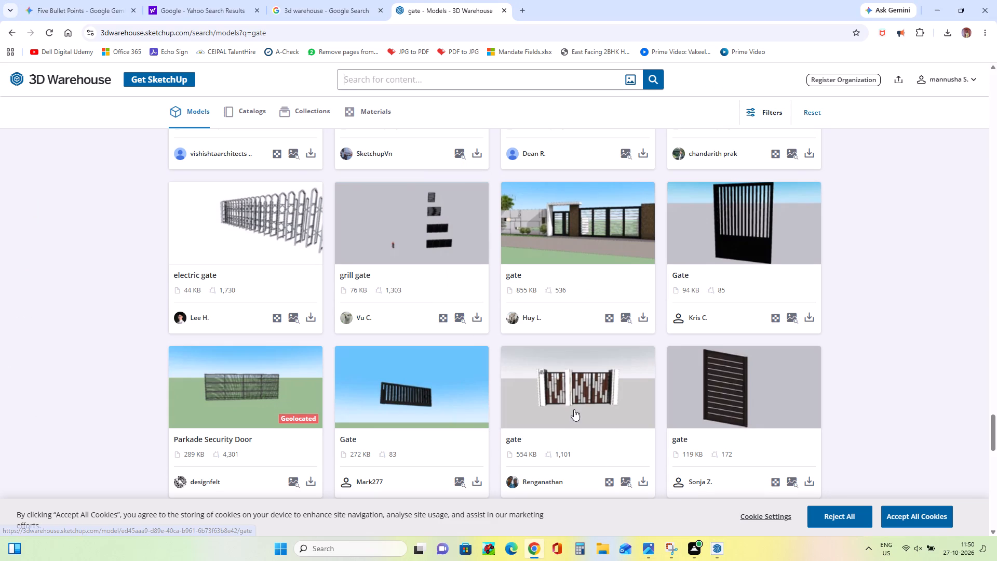
{"action": "scroll", "coordinate": [574, 409], "scroll_direction": "down", "scroll_amount": 1}
{"action": "scroll", "coordinate": [540, 370], "scroll_direction": "down", "scroll_amount": 3}
{"action": "scroll", "coordinate": [559, 402], "scroll_direction": "up", "scroll_amount": 4}
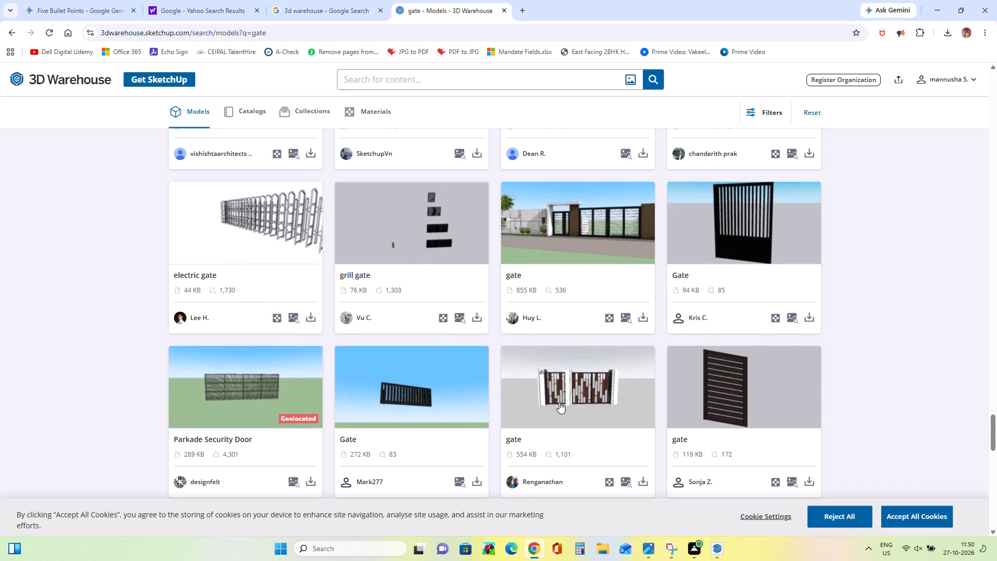
{"action": "scroll", "coordinate": [559, 402], "scroll_direction": "down", "scroll_amount": 6}
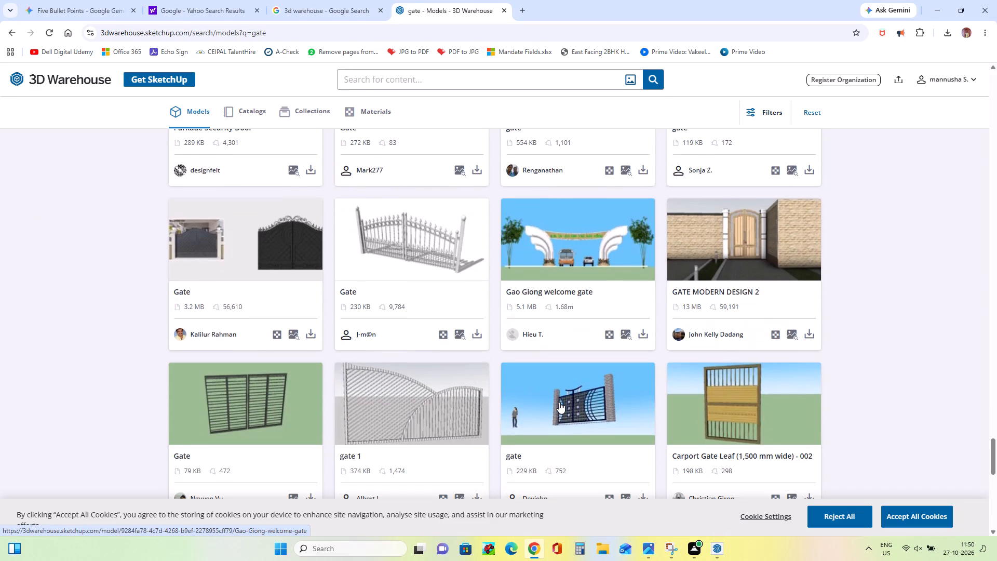
{"action": "scroll", "coordinate": [559, 402], "scroll_direction": "down", "scroll_amount": 6}
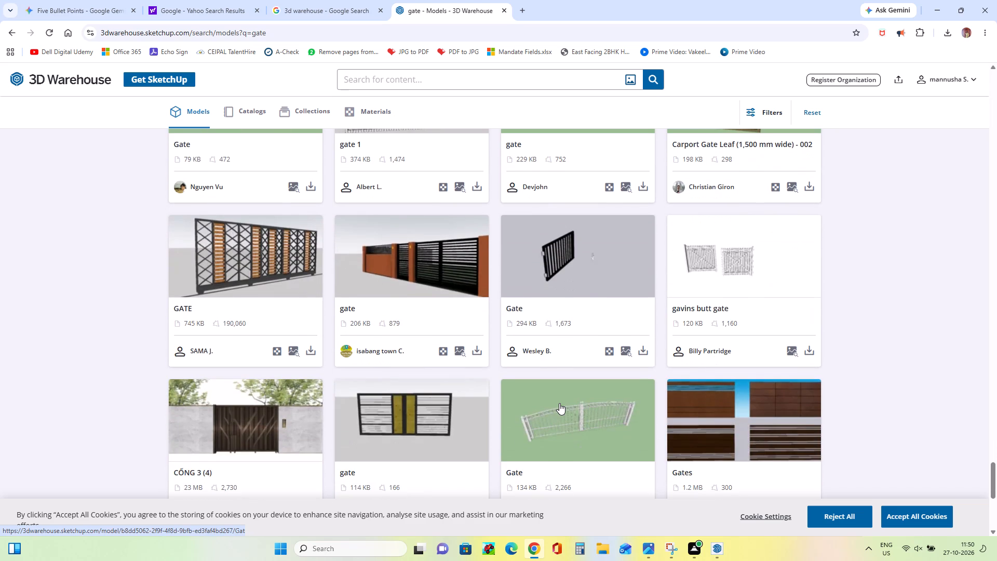
{"action": "scroll", "coordinate": [355, 451], "scroll_direction": "down", "scroll_amount": 1}
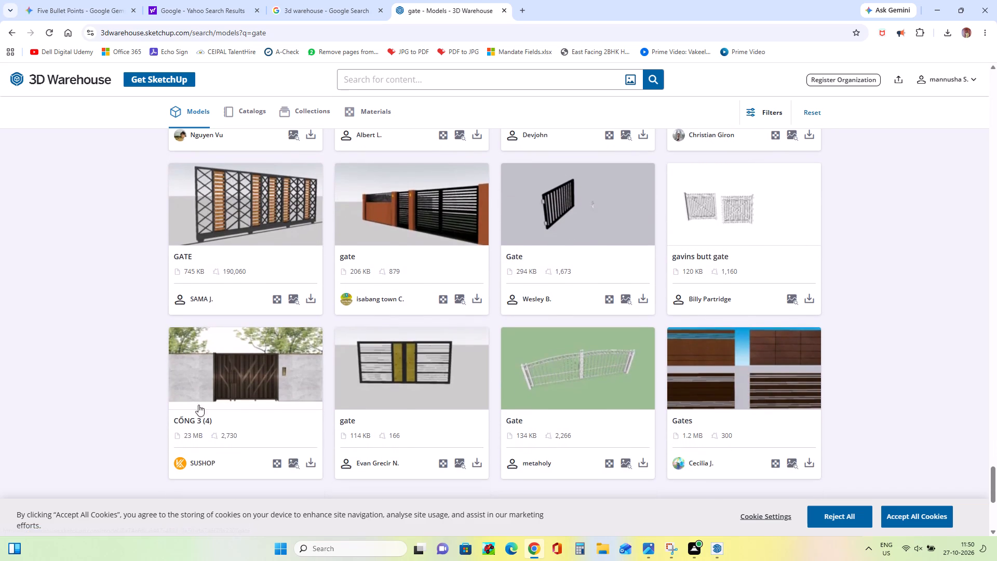
{"action": "left_click", "coordinate": [240, 378]}
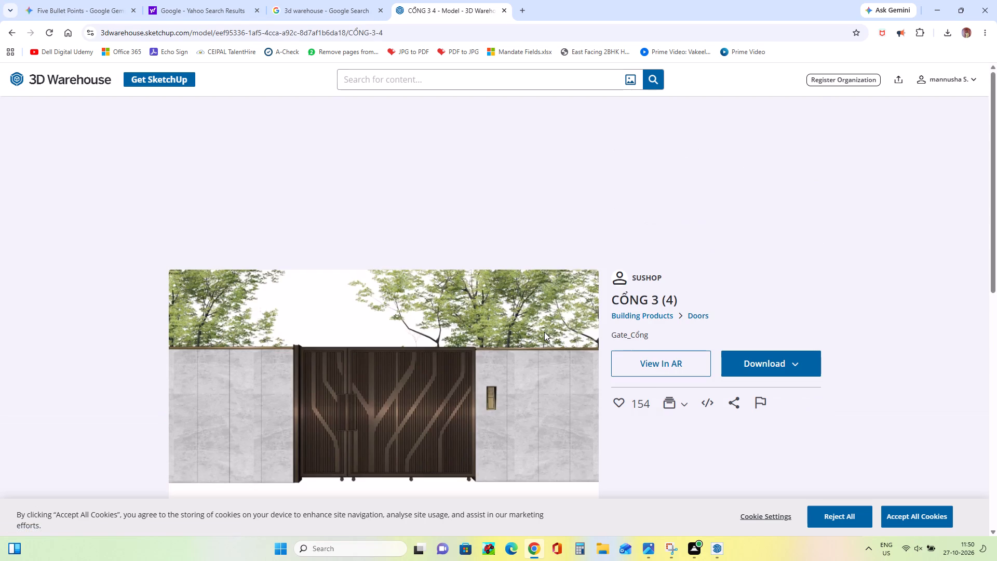
{"action": "scroll", "coordinate": [544, 332], "scroll_direction": "down", "scroll_amount": 1}
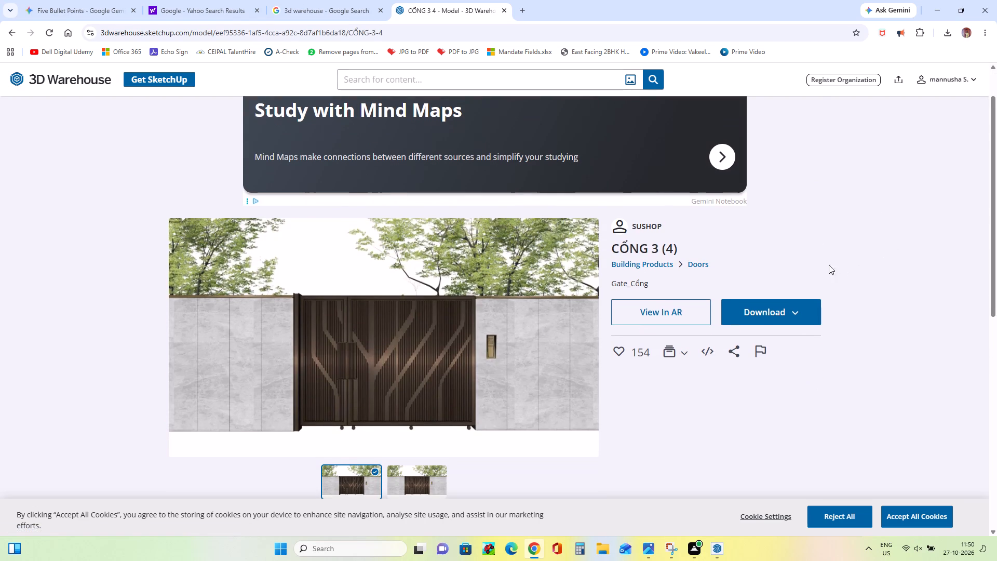
{"action": "left_click", "coordinate": [778, 312]}
{"action": "left_click", "coordinate": [772, 348]}
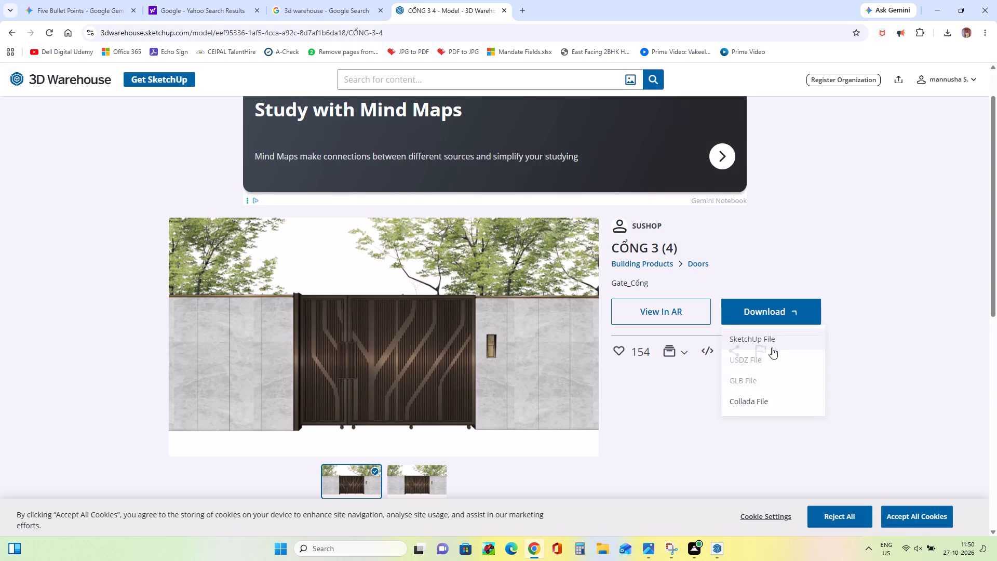
{"action": "left_click", "coordinate": [942, 12]}
Paint the right side's top-floor wall, roof fascia and balcony slab below with 0009_Linen from the Colors-Named collection.
{"action": "scroll", "coordinate": [435, 423], "scroll_direction": "down", "scroll_amount": 9}
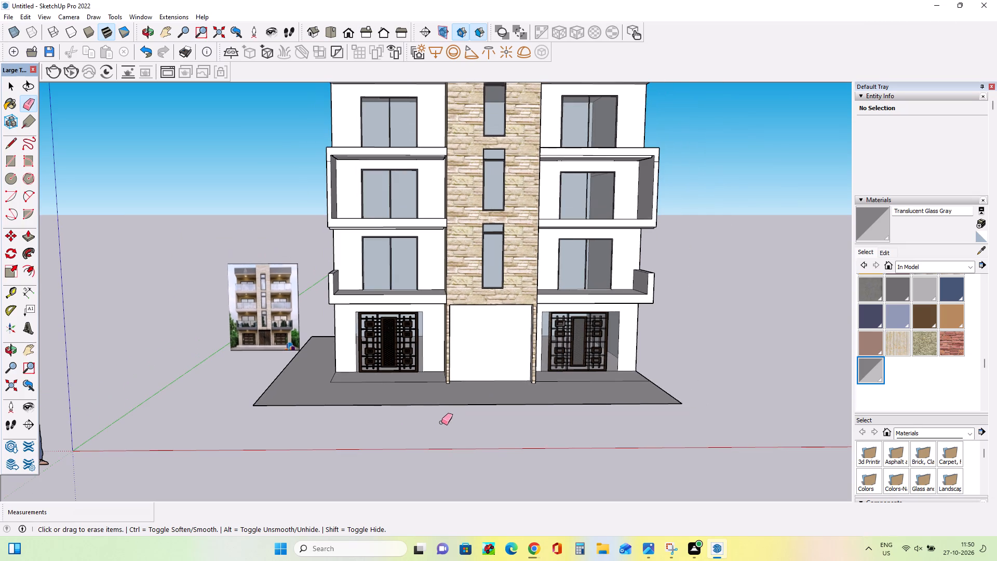
{"action": "scroll", "coordinate": [394, 389], "scroll_direction": "down", "scroll_amount": 7}
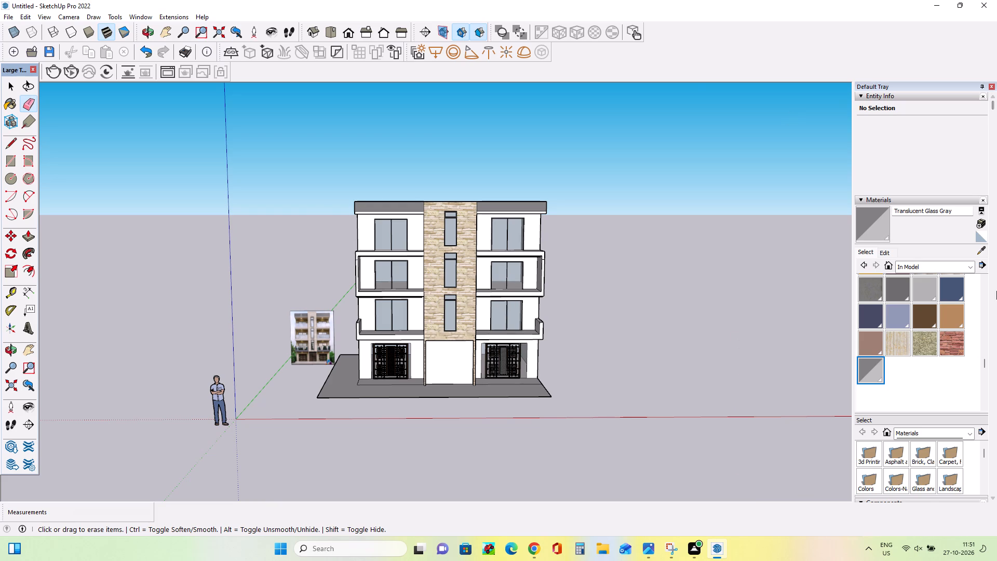
{"action": "left_click", "coordinate": [947, 262]}
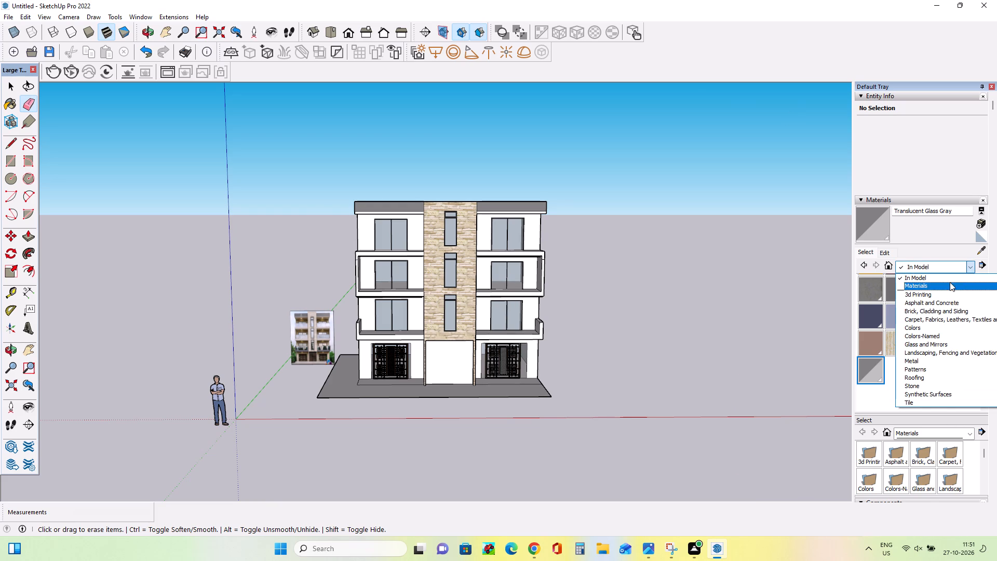
{"action": "left_click", "coordinate": [950, 336]}
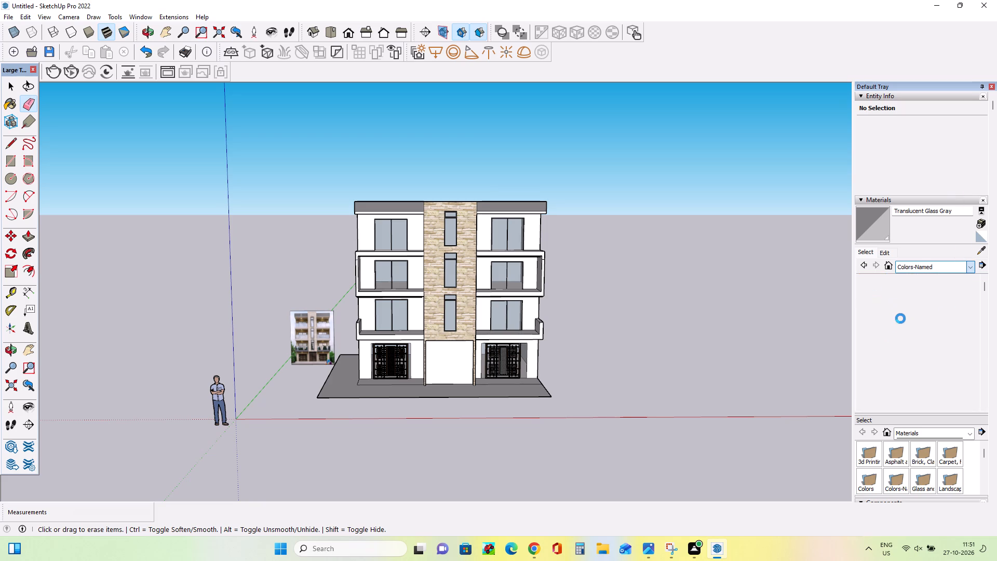
{"action": "left_click", "coordinate": [882, 337]}
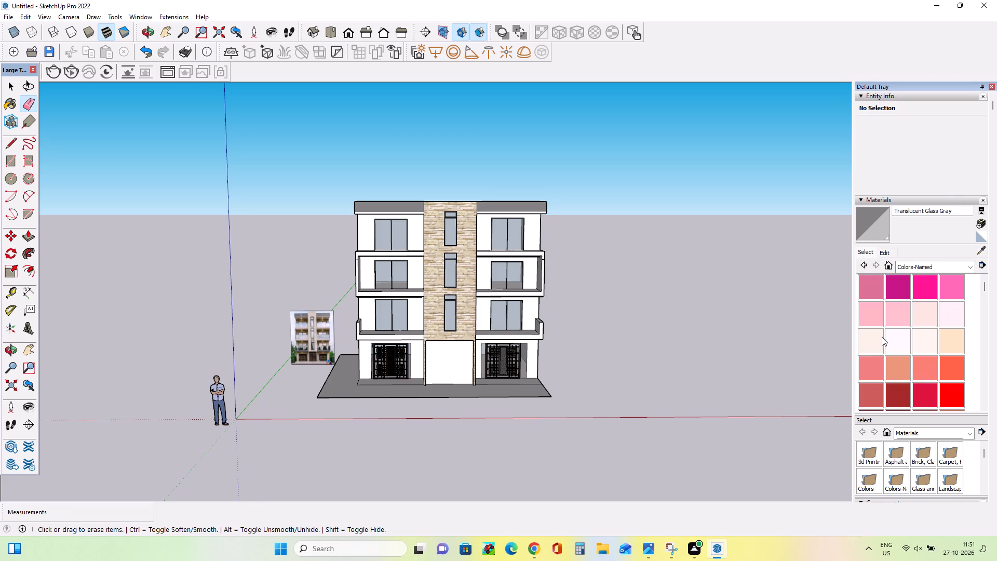
{"action": "scroll", "coordinate": [497, 282], "scroll_direction": "up", "scroll_amount": 8}
{"action": "scroll", "coordinate": [475, 235], "scroll_direction": "up", "scroll_amount": 7}
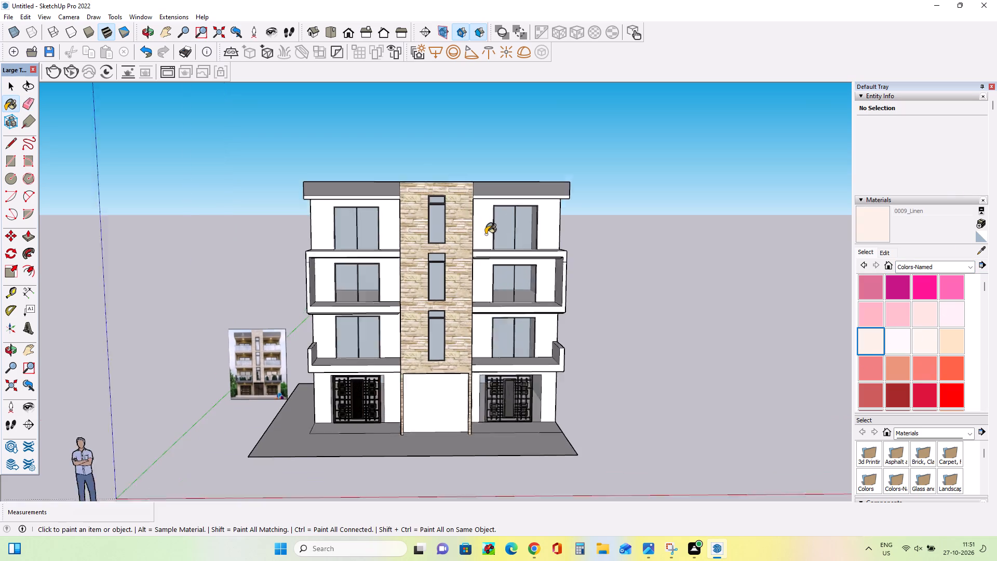
{"action": "left_click", "coordinate": [487, 234]}
{"action": "left_click", "coordinate": [568, 225]}
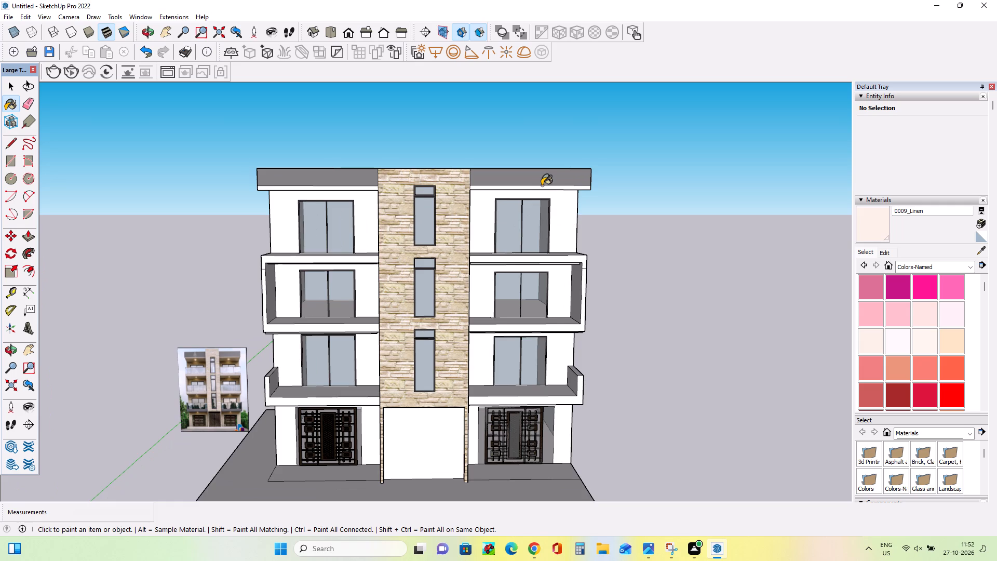
{"action": "scroll", "coordinate": [542, 185], "scroll_direction": "up", "scroll_amount": 6}
{"action": "left_click", "coordinate": [546, 192]}
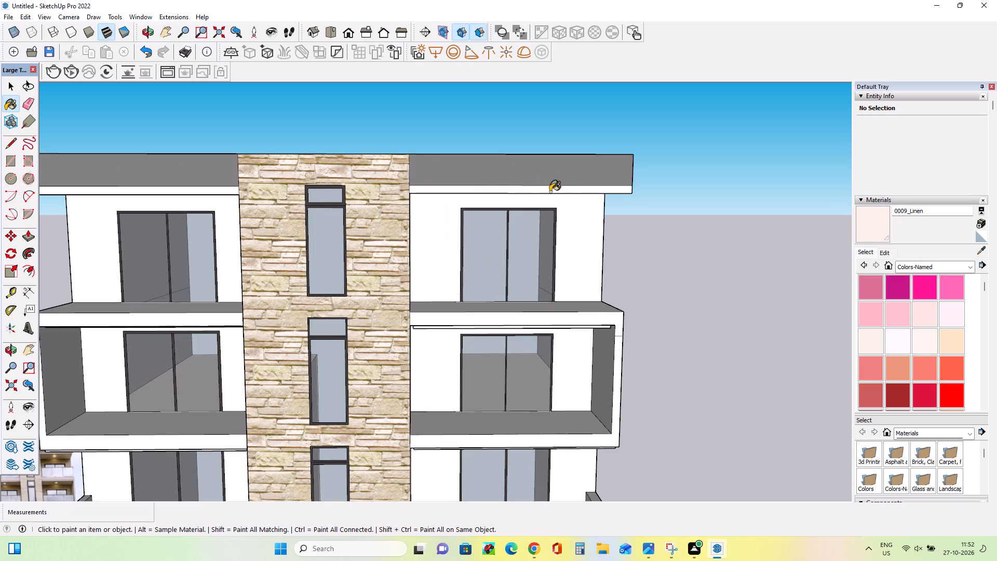
{"action": "left_click", "coordinate": [589, 316]}
{"action": "left_click", "coordinate": [589, 320]}
{"action": "left_click", "coordinate": [590, 304]}
Paint the right side's second-floor balcony slab and the first- and second-floor walls around the doors with 0009_Linen.
{"action": "scroll", "coordinate": [503, 308], "scroll_direction": "down", "scroll_amount": 5}
{"action": "left_click", "coordinate": [540, 378]}
{"action": "left_click", "coordinate": [544, 365]}
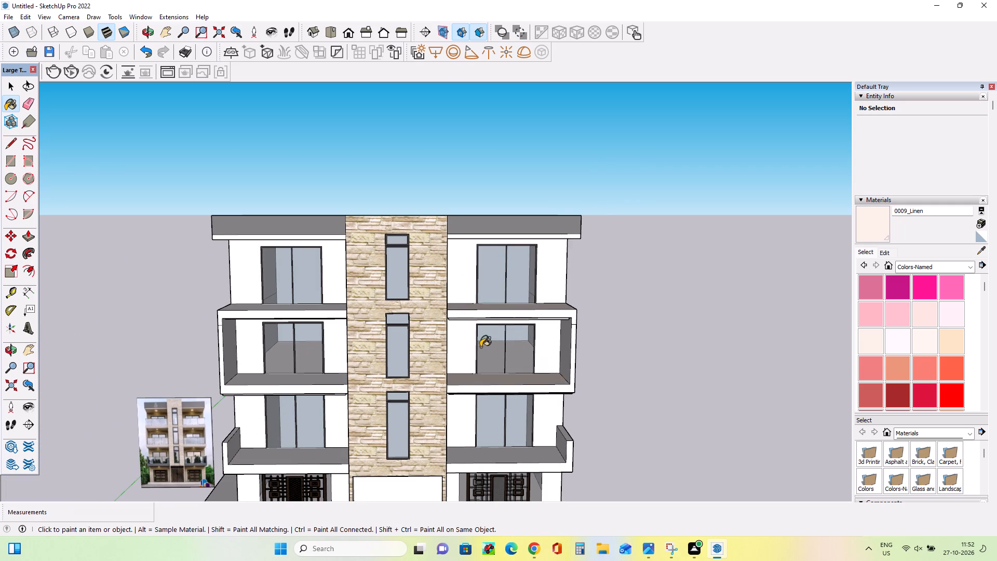
{"action": "left_click", "coordinate": [468, 344]}
{"action": "left_click", "coordinate": [462, 435]}
{"action": "left_click", "coordinate": [542, 415]}
Paint the right side's first-floor balcony slab, its end parapet and the ground-floor wall around the gate with 0009_Linen.
{"action": "scroll", "coordinate": [440, 364], "scroll_direction": "down", "scroll_amount": 5}
{"action": "scroll", "coordinate": [490, 434], "scroll_direction": "up", "scroll_amount": 12}
{"action": "left_click", "coordinate": [494, 428]}
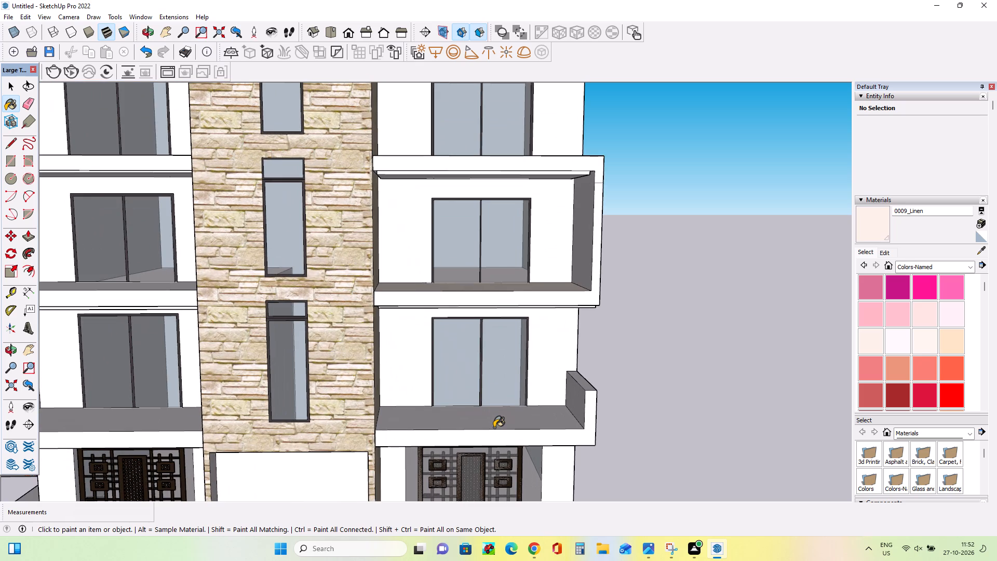
{"action": "left_click", "coordinate": [495, 434]}
{"action": "left_click", "coordinate": [593, 397]}
{"action": "left_click", "coordinate": [591, 388]}
{"action": "scroll", "coordinate": [595, 373], "scroll_direction": "down", "scroll_amount": 12}
{"action": "left_click", "coordinate": [572, 448]}
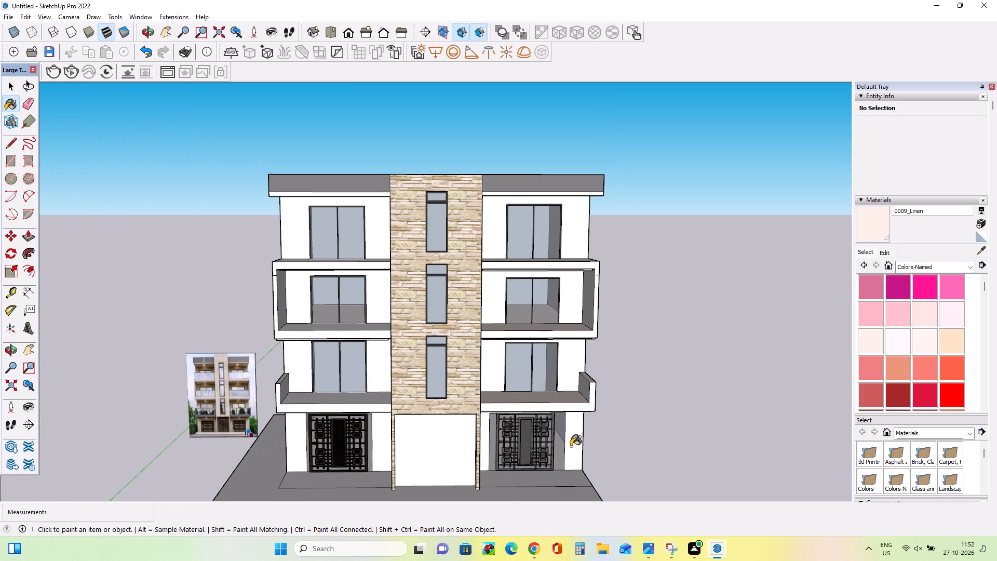
{"action": "middle_click_drag", "start_coordinate": [571, 445], "coordinate": [497, 384]}
{"action": "scroll", "coordinate": [486, 420], "scroll_direction": "up", "scroll_amount": 4}
{"action": "left_click", "coordinate": [485, 423]}
Paint the left side's ground-floor wall, first-floor balcony slab, end parapet and first-floor wall with 0009_Linen.
{"action": "middle_click_drag", "start_coordinate": [532, 396], "coordinate": [597, 394]}
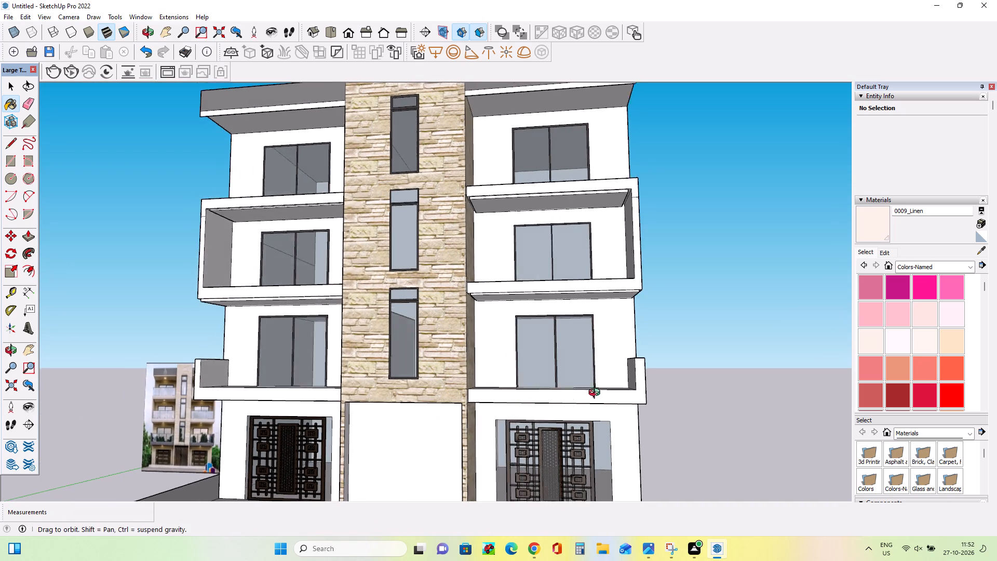
{"action": "middle_click_drag", "start_coordinate": [597, 394], "coordinate": [653, 389]}
{"action": "left_click", "coordinate": [330, 393]}
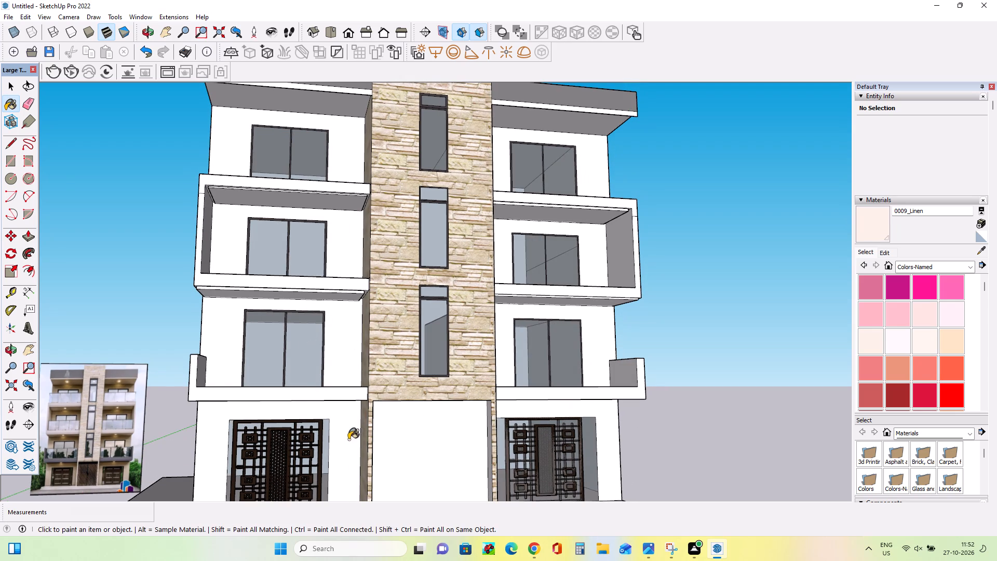
{"action": "left_click", "coordinate": [348, 443]}
{"action": "left_click", "coordinate": [214, 424]}
{"action": "left_click", "coordinate": [222, 352]}
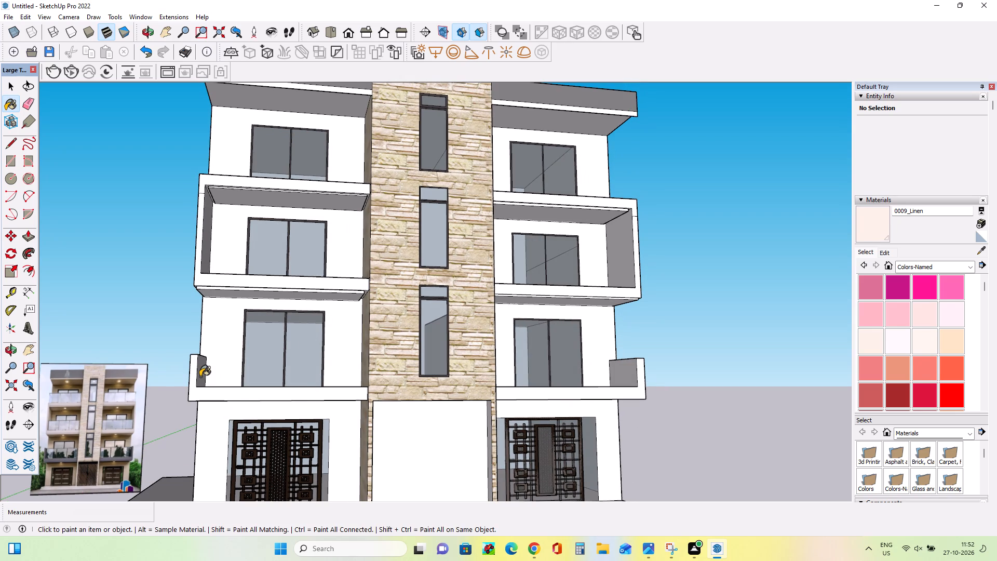
{"action": "left_click", "coordinate": [193, 375]}
{"action": "left_click", "coordinate": [227, 367]}
{"action": "left_click", "coordinate": [345, 354]}
Paint the left side's second-floor balcony frame with 0009_Linen, covering its lower slab and edge strip, side upright and upper band.
{"action": "left_click", "coordinate": [330, 283]}
{"action": "left_click", "coordinate": [330, 297]}
{"action": "scroll", "coordinate": [332, 297], "scroll_direction": "up", "scroll_amount": 7}
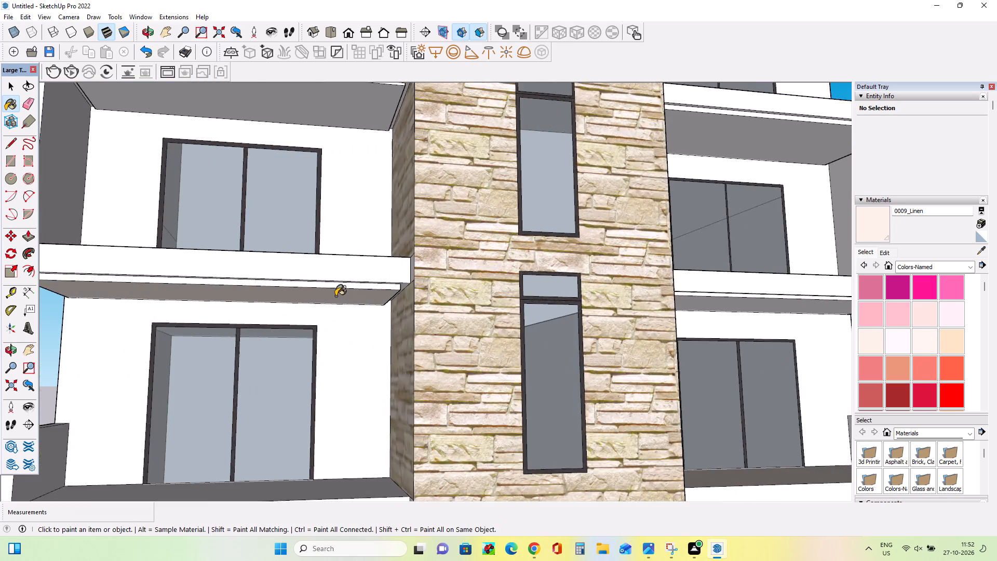
{"action": "scroll", "coordinate": [335, 296], "scroll_direction": "up", "scroll_amount": 5}
{"action": "left_click", "coordinate": [346, 276]}
{"action": "scroll", "coordinate": [439, 283], "scroll_direction": "down", "scroll_amount": 13}
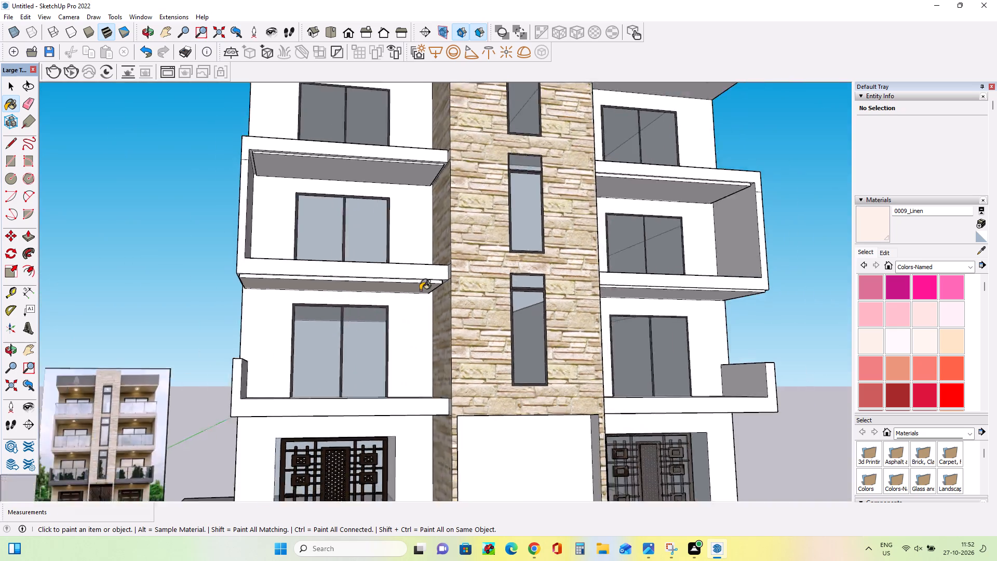
{"action": "scroll", "coordinate": [268, 211], "scroll_direction": "up", "scroll_amount": 3}
{"action": "left_click", "coordinate": [258, 200]}
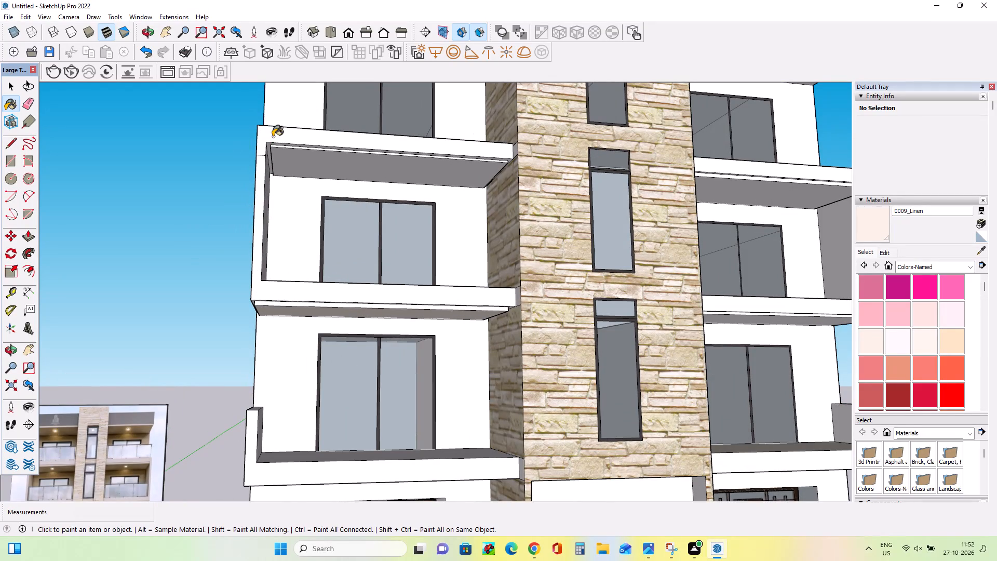
{"action": "left_click", "coordinate": [273, 137]}
Paint the narrow faces under the left second-floor balcony's upper slab and the wall beside its door with 0009_Linen.
{"action": "scroll", "coordinate": [279, 148], "scroll_direction": "up", "scroll_amount": 12}
{"action": "left_click", "coordinate": [284, 153]}
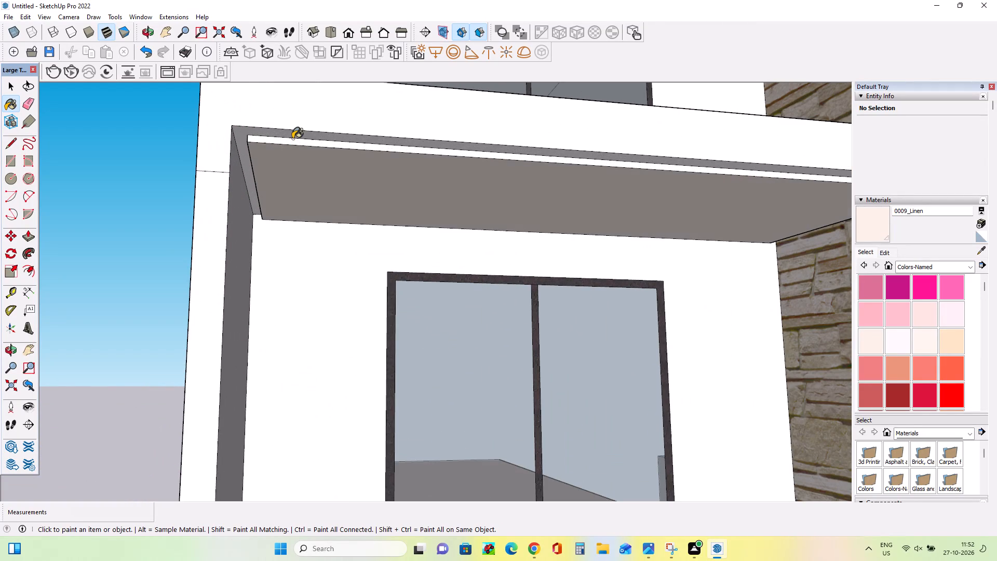
{"action": "left_click", "coordinate": [292, 140]}
{"action": "left_click", "coordinate": [291, 140]}
{"action": "scroll", "coordinate": [235, 153], "scroll_direction": "up", "scroll_amount": 4}
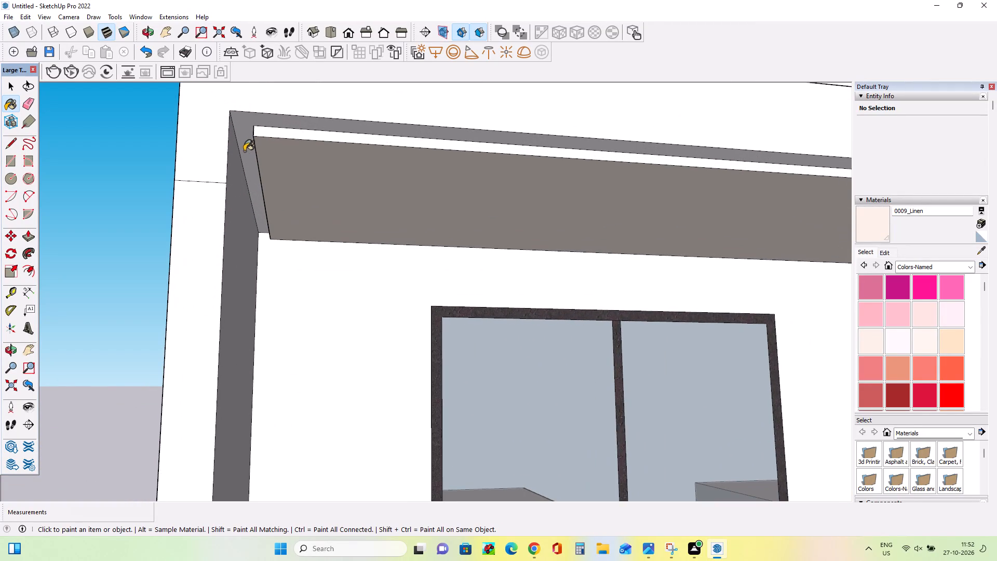
{"action": "left_click", "coordinate": [249, 146]}
{"action": "left_click", "coordinate": [260, 135]}
{"action": "scroll", "coordinate": [277, 188], "scroll_direction": "down", "scroll_amount": 8}
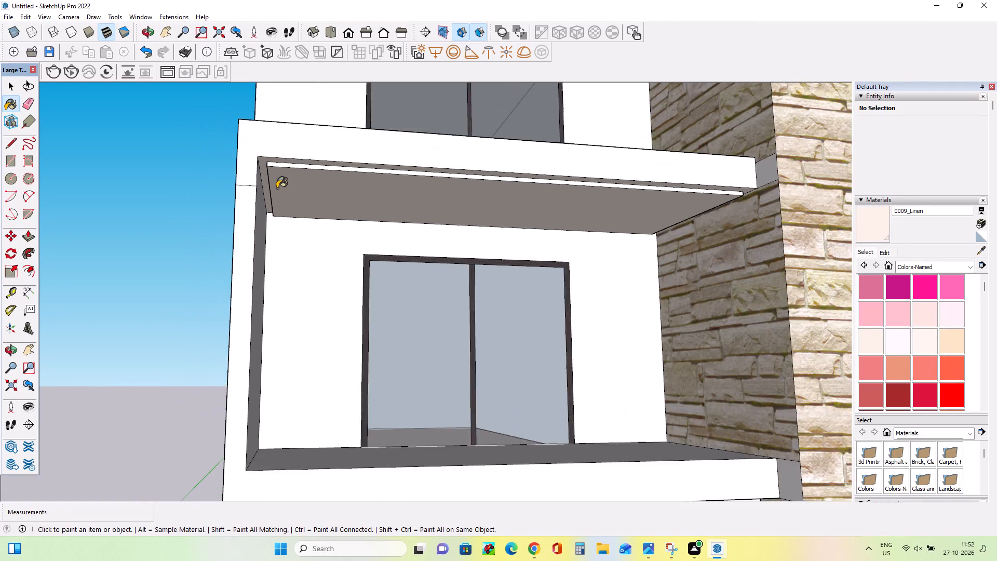
{"action": "scroll", "coordinate": [277, 188], "scroll_direction": "down", "scroll_amount": 4}
{"action": "left_click", "coordinate": [305, 255]}
Paint the left side's top-floor wall, roof fascia and the underside of the roof overhang with 0009_Linen.
{"action": "scroll", "coordinate": [266, 312], "scroll_direction": "down", "scroll_amount": 8}
{"action": "middle_click_drag", "start_coordinate": [376, 274], "coordinate": [381, 328]}
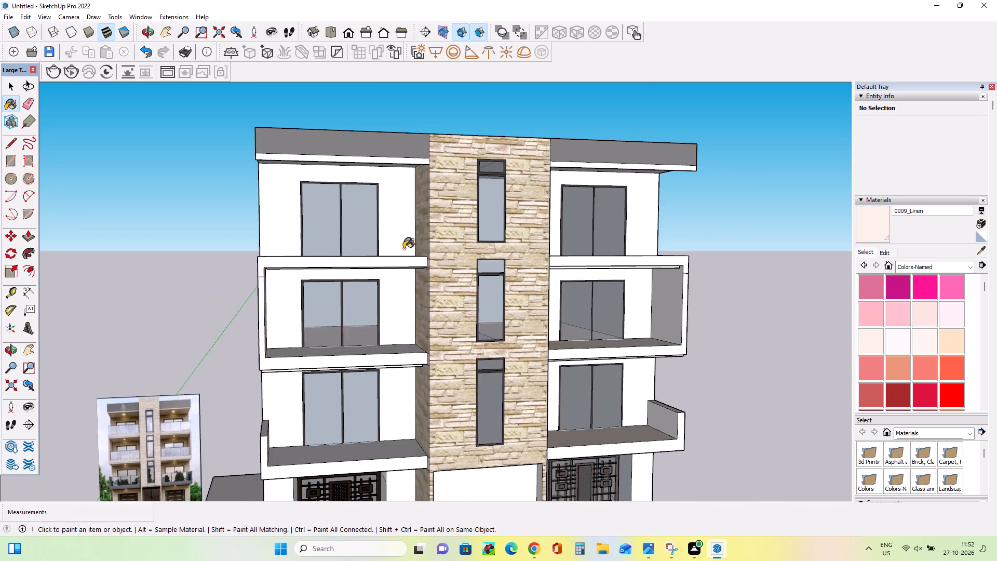
{"action": "scroll", "coordinate": [404, 229], "scroll_direction": "up", "scroll_amount": 7}
{"action": "left_click", "coordinate": [404, 229]}
{"action": "scroll", "coordinate": [405, 230], "scroll_direction": "down", "scroll_amount": 7}
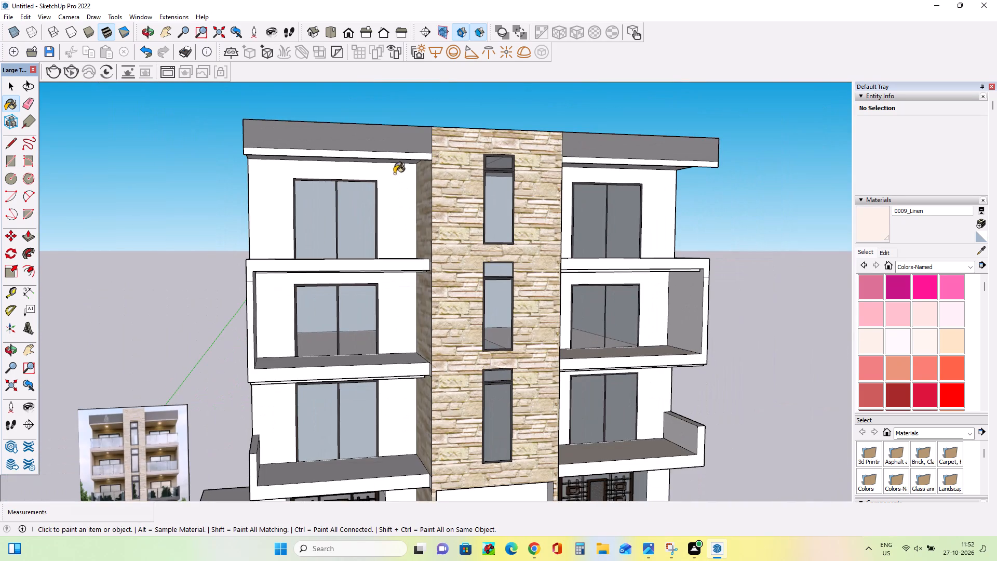
{"action": "left_click", "coordinate": [398, 156]}
{"action": "middle_click_drag", "start_coordinate": [355, 218], "coordinate": [384, 162]}
{"action": "scroll", "coordinate": [384, 162], "scroll_direction": "down", "scroll_amount": 1}
{"action": "left_click", "coordinate": [339, 148]}
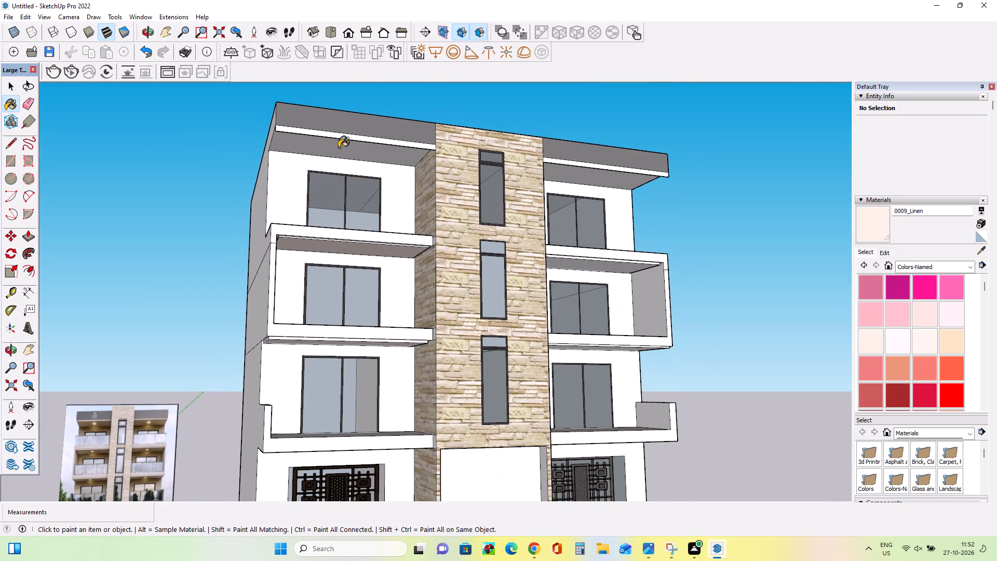
{"action": "left_click", "coordinate": [291, 181]}
Paint the building's exterior side walls at both ends, section by section, with 0009_Linen.
{"action": "left_click", "coordinate": [257, 253]}
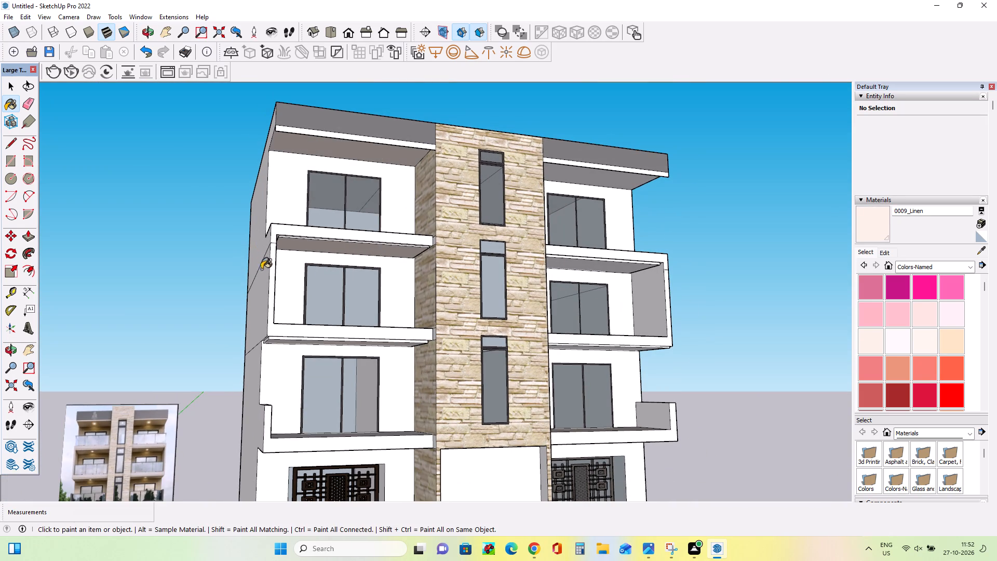
{"action": "left_click", "coordinate": [261, 281]}
{"action": "left_click", "coordinate": [253, 379]}
{"action": "scroll", "coordinate": [236, 394], "scroll_direction": "down", "scroll_amount": 3}
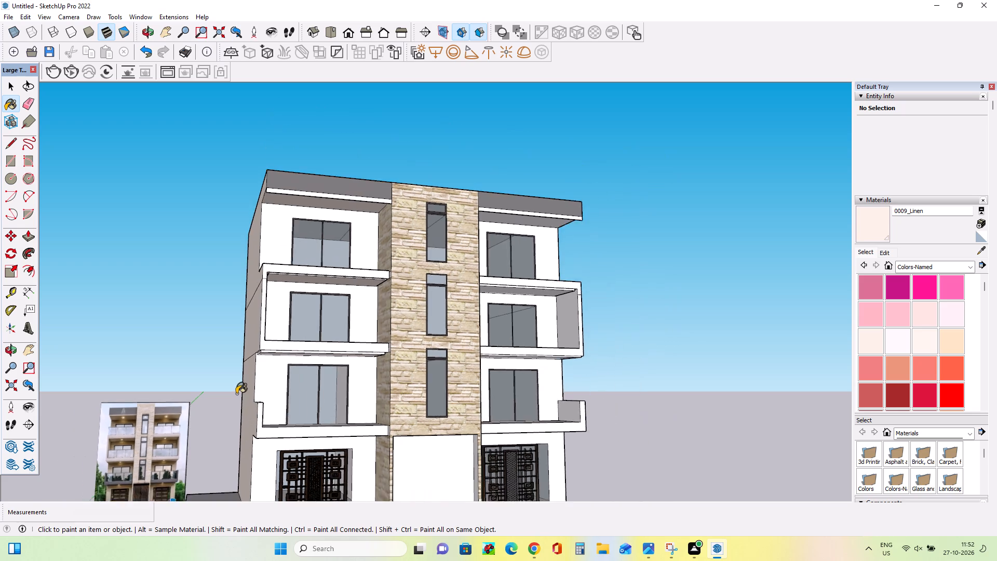
{"action": "scroll", "coordinate": [236, 394], "scroll_direction": "down", "scroll_amount": 4}
{"action": "middle_click_drag", "start_coordinate": [578, 385], "coordinate": [270, 404]}
{"action": "left_click", "coordinate": [583, 398]}
{"action": "left_click", "coordinate": [538, 355]}
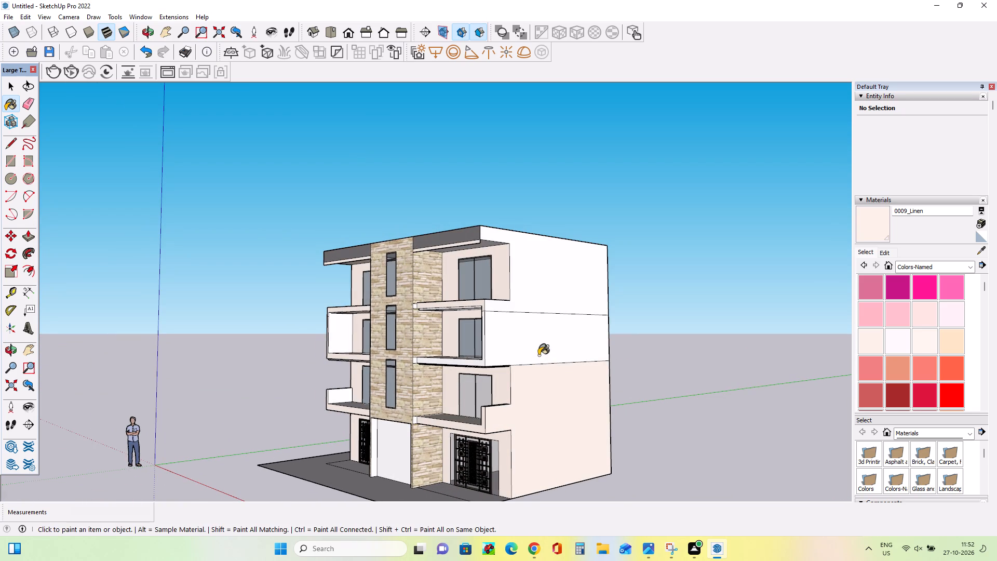
{"action": "left_click", "coordinate": [522, 280]}
Paint the lower edge of the right side's second-floor balcony slab with 0009_Linen.
{"action": "middle_click_drag", "start_coordinate": [414, 364], "coordinate": [405, 387]}
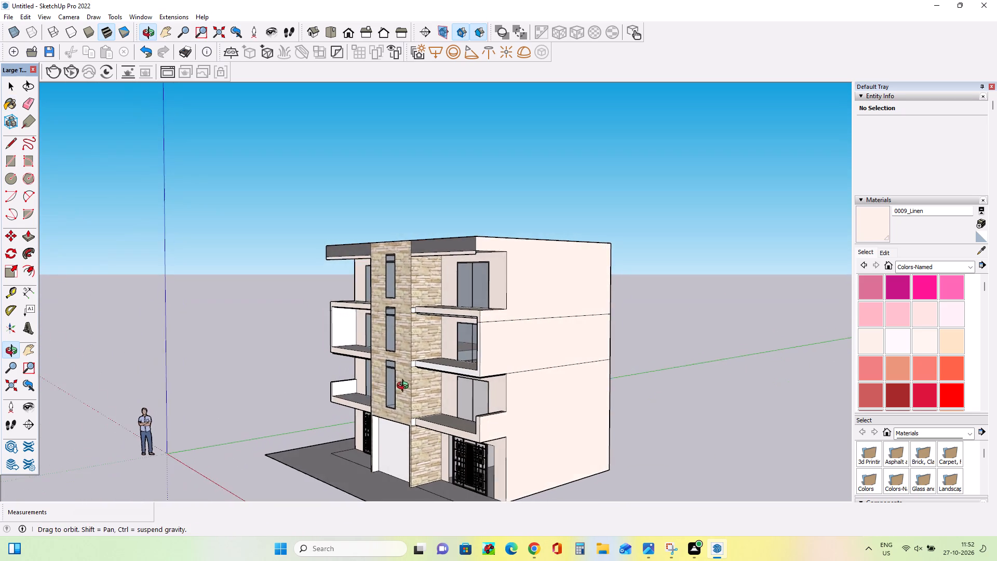
{"action": "middle_click_drag", "start_coordinate": [405, 387], "coordinate": [458, 382]}
{"action": "scroll", "coordinate": [468, 366], "scroll_direction": "up", "scroll_amount": 4}
{"action": "left_click", "coordinate": [480, 370]}
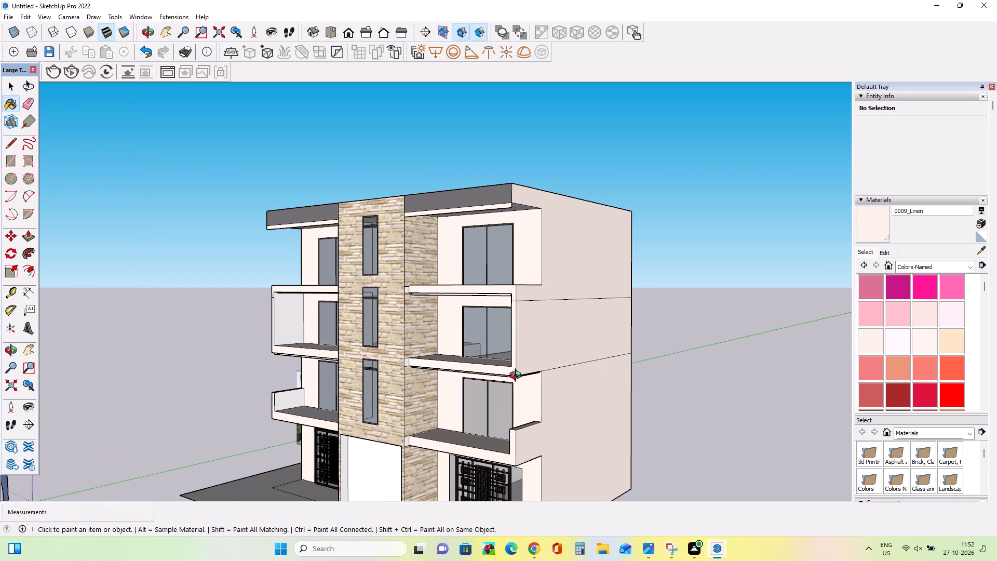
Inspect the painted building from the side and front, including the blank central entrance on the ground floor.
{"action": "middle_click_drag", "start_coordinate": [518, 377], "coordinate": [544, 385]}
{"action": "scroll", "coordinate": [244, 327], "scroll_direction": "up", "scroll_amount": 3}
{"action": "scroll", "coordinate": [270, 327], "scroll_direction": "down", "scroll_amount": 8}
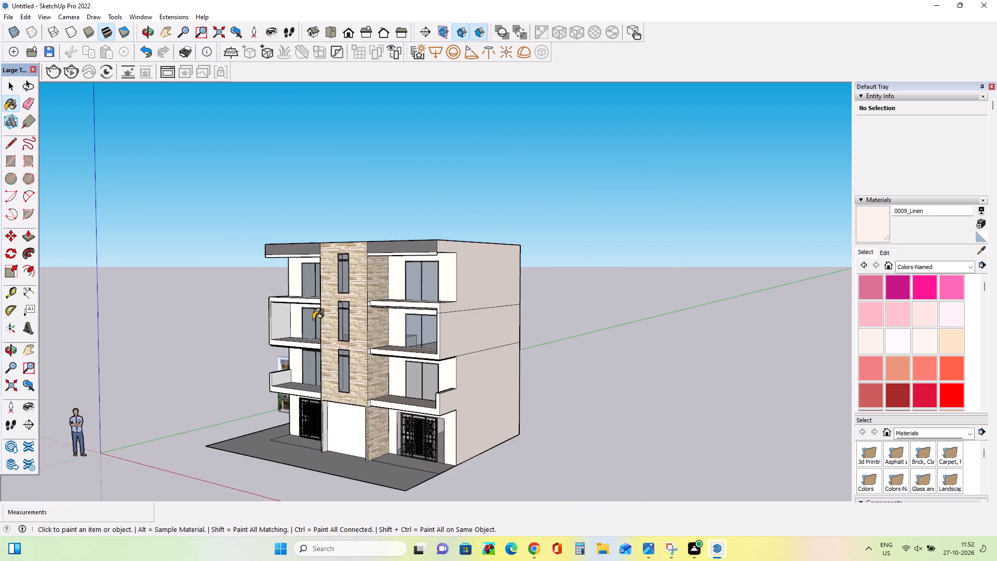
{"action": "scroll", "coordinate": [348, 320], "scroll_direction": "down", "scroll_amount": 5}
{"action": "middle_click_drag", "start_coordinate": [435, 331], "coordinate": [574, 360]}
{"action": "scroll", "coordinate": [365, 411], "scroll_direction": "up", "scroll_amount": 8}
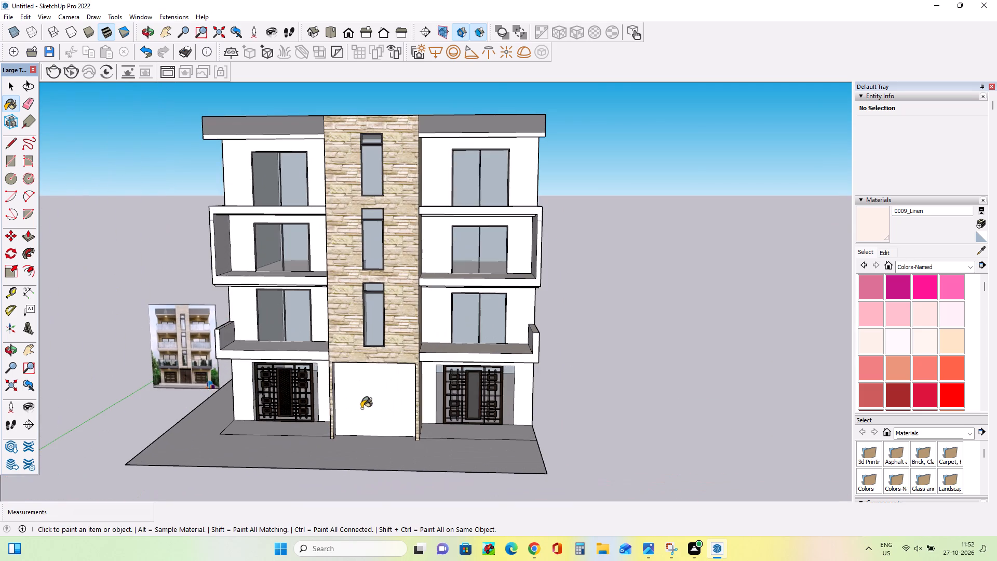
{"action": "middle_click_drag", "start_coordinate": [362, 406], "coordinate": [379, 347]}
{"action": "scroll", "coordinate": [345, 363], "scroll_direction": "up", "scroll_amount": 1}
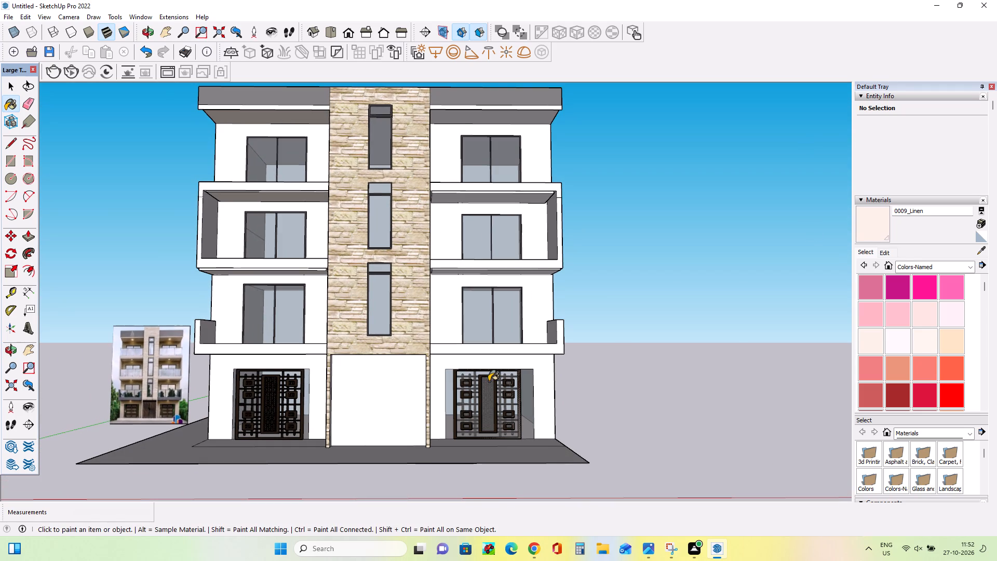
{"action": "scroll", "coordinate": [302, 373], "scroll_direction": "up", "scroll_amount": 1}
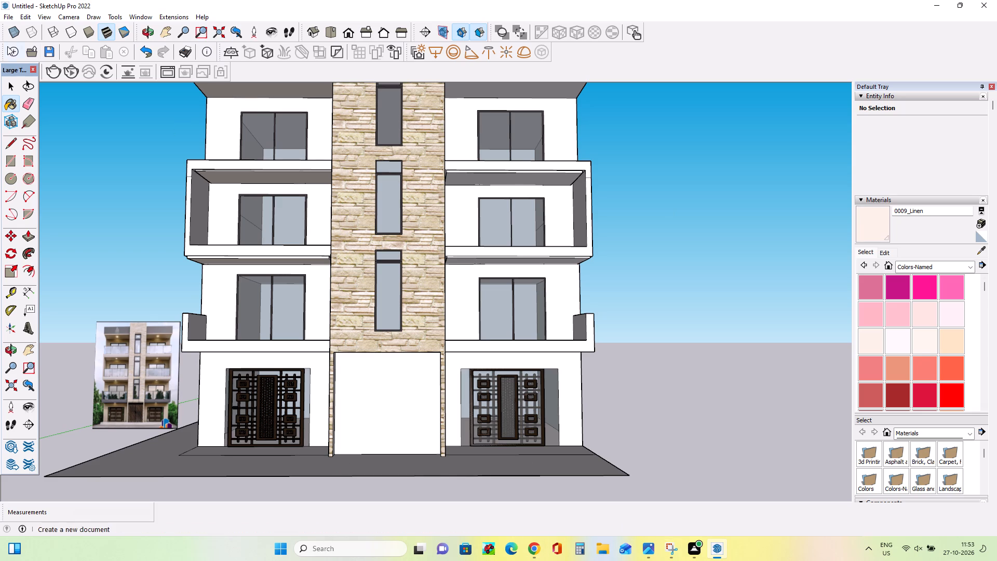
Import the downloaded CỔNG+3+(4) gate model from the Downloads folder.
{"action": "left_click", "coordinate": [8, 9]}
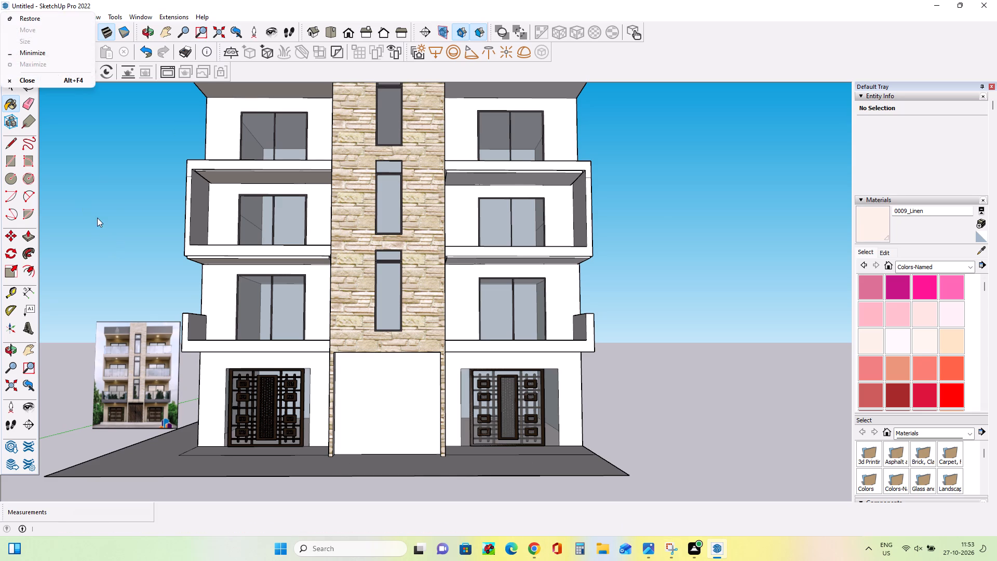
{"action": "left_click", "coordinate": [97, 218]}
{"action": "left_click", "coordinate": [11, 22]}
{"action": "left_click", "coordinate": [9, 20]}
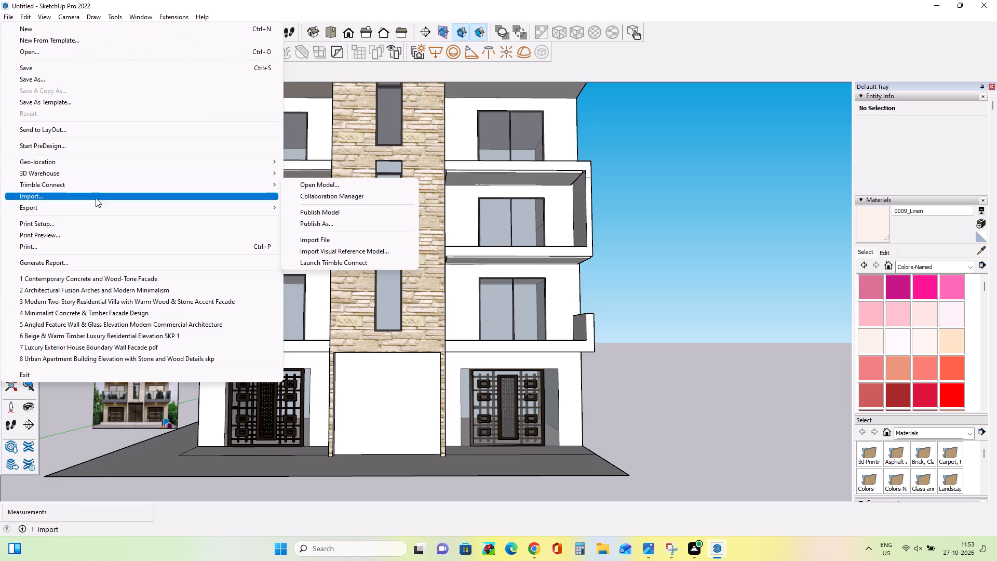
{"action": "left_click", "coordinate": [81, 194]}
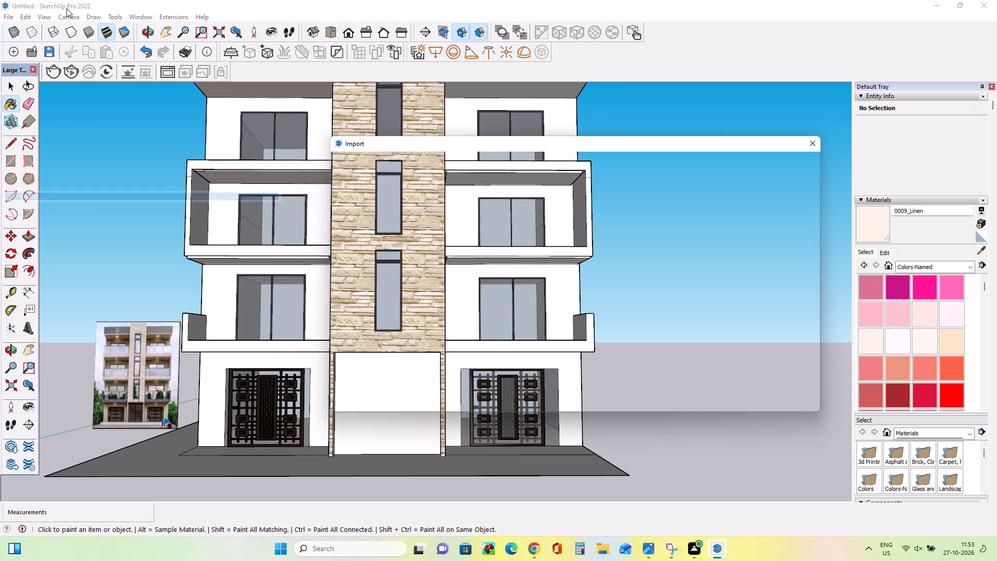
{"action": "left_click", "coordinate": [468, 230]}
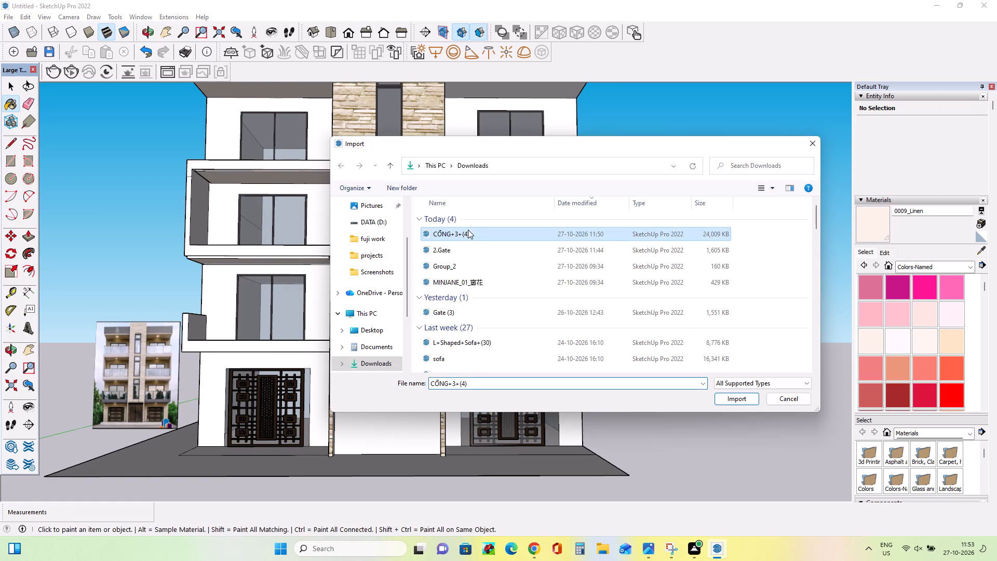
{"action": "left_click", "coordinate": [738, 403]}
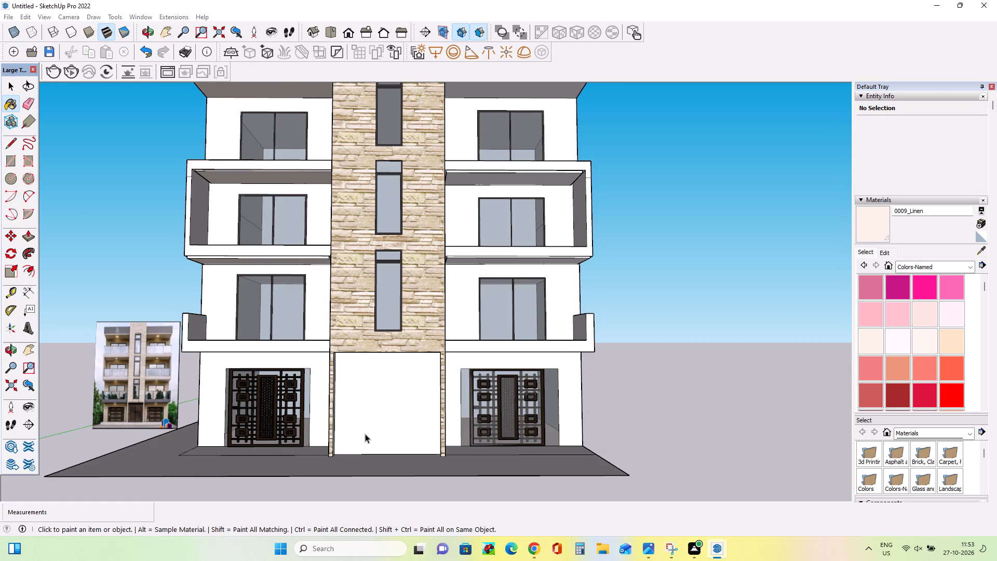
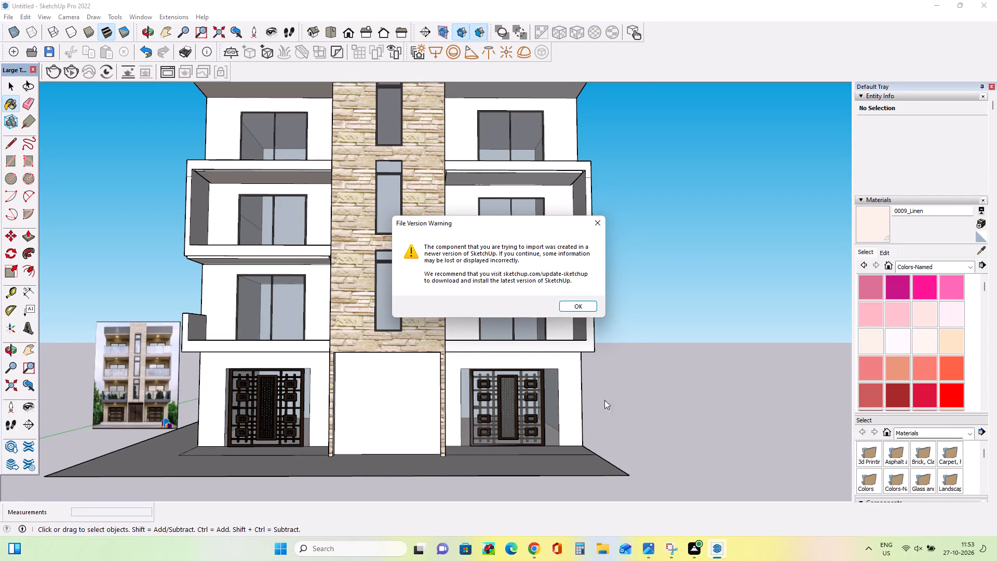
Place the imported gate model, with its boundary wall and trees, on the ground beside the building's right end.
{"action": "left_click", "coordinate": [579, 311]}
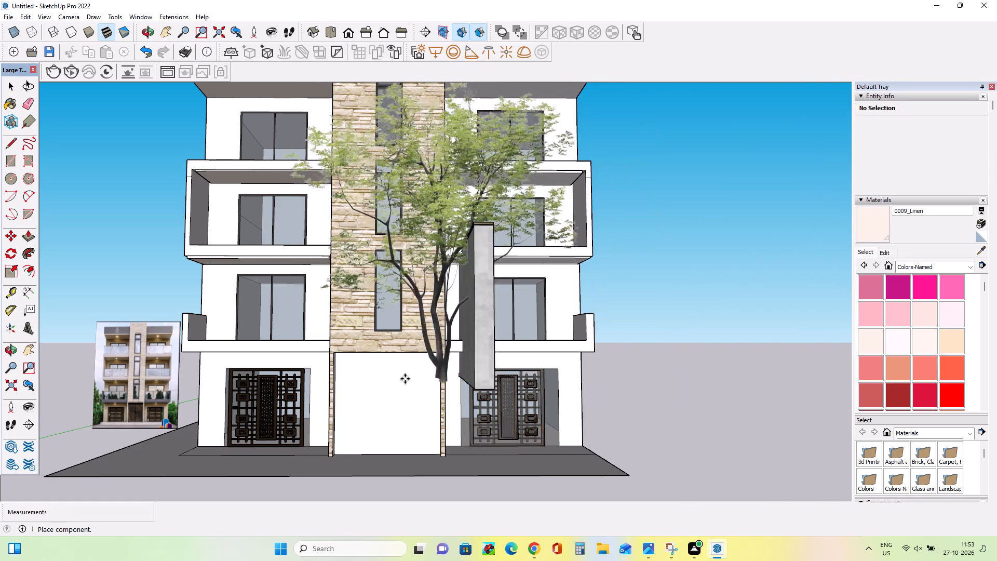
{"action": "scroll", "coordinate": [285, 406], "scroll_direction": "down", "scroll_amount": 6}
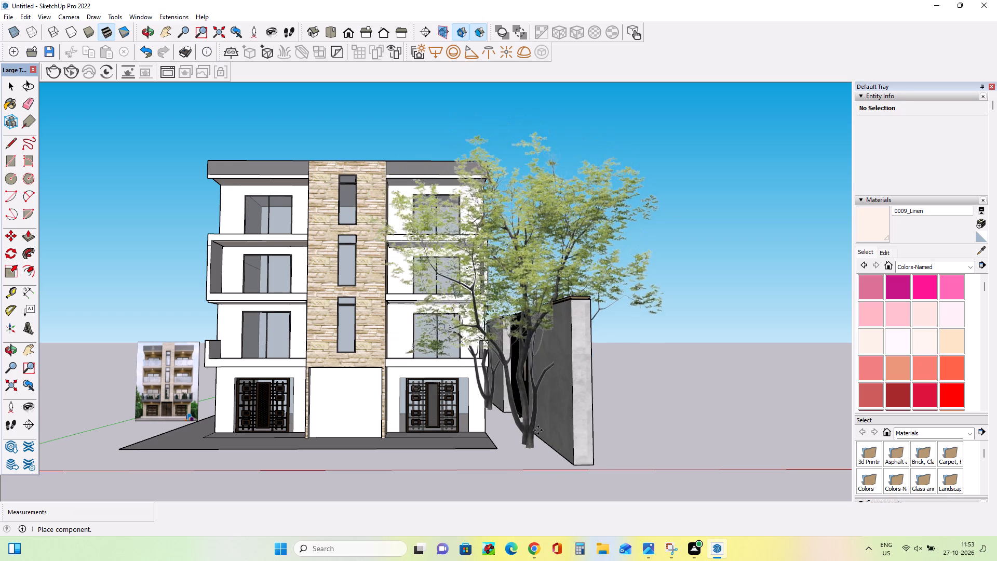
{"action": "left_click", "coordinate": [542, 431]}
Move the gate-and-wall component along the building's right side so it lines up with the side wall and forecourt.
{"action": "middle_click_drag", "start_coordinate": [605, 420], "coordinate": [256, 453]}
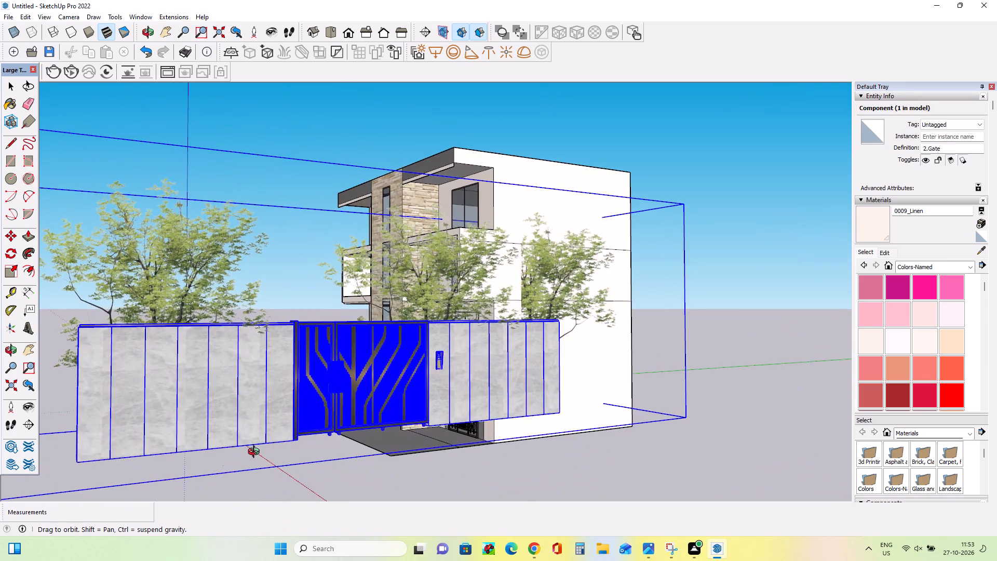
{"action": "middle_click_drag", "start_coordinate": [256, 453], "coordinate": [184, 474]}
{"action": "left_click_drag", "start_coordinate": [533, 435], "coordinate": [704, 485]}
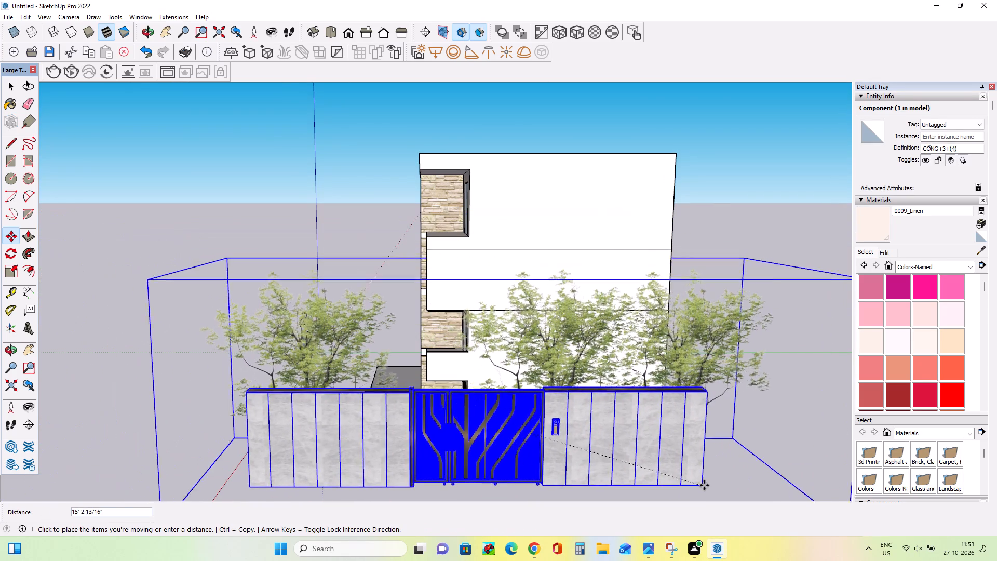
{"action": "left_click_drag", "start_coordinate": [704, 485], "coordinate": [705, 477]}
{"action": "middle_click_drag", "start_coordinate": [524, 463], "coordinate": [802, 433]}
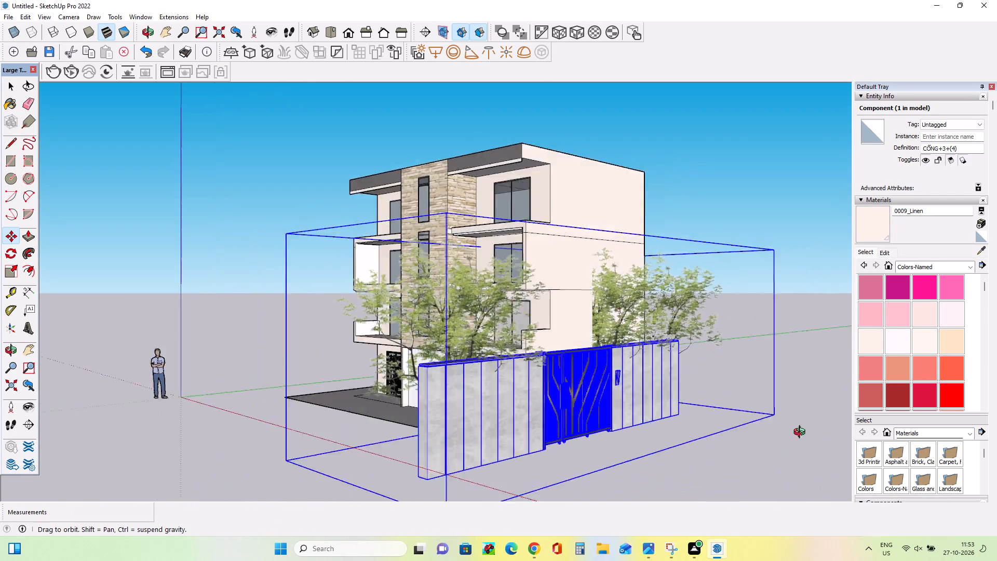
{"action": "middle_click_drag", "start_coordinate": [802, 433], "coordinate": [907, 447]}
{"action": "middle_click_drag", "start_coordinate": [554, 414], "coordinate": [668, 432]}
{"action": "scroll", "coordinate": [559, 387], "scroll_direction": "up", "scroll_amount": 3}
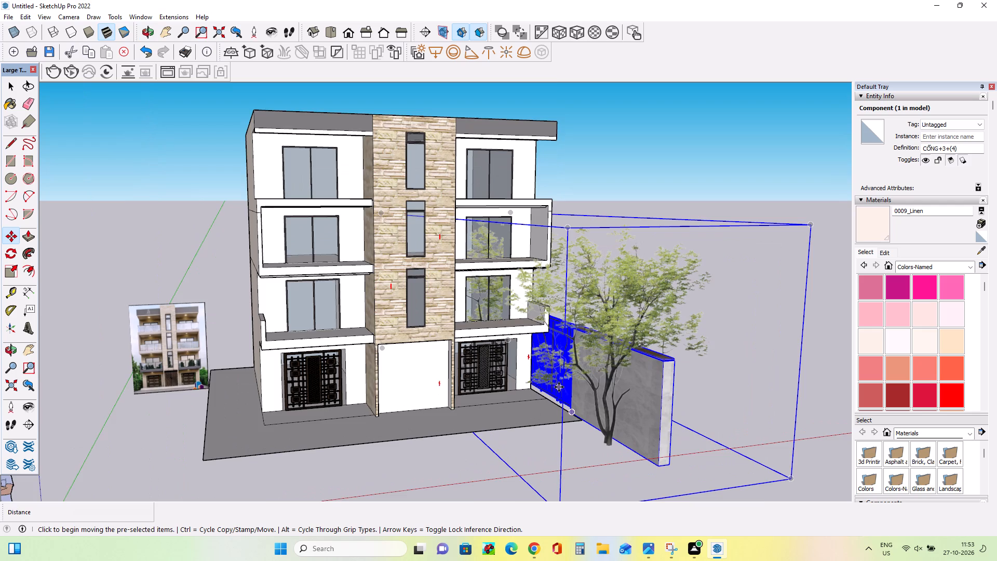
{"action": "scroll", "coordinate": [561, 389], "scroll_direction": "up", "scroll_amount": 6}
{"action": "left_click_drag", "start_coordinate": [590, 390], "coordinate": [551, 352]}
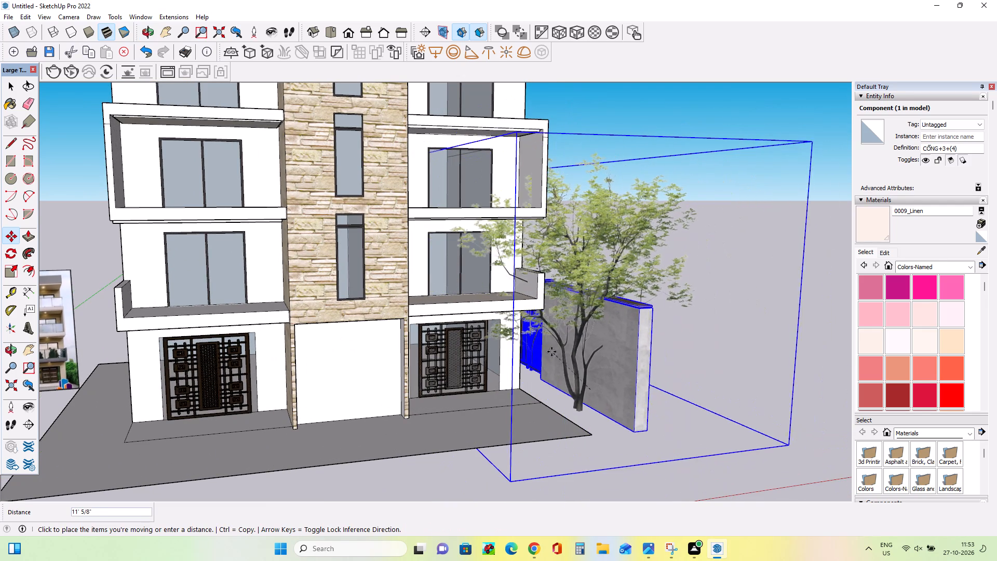
{"action": "left_click_drag", "start_coordinate": [551, 352], "coordinate": [569, 354]}
Copy the gate-and-wall component about 37 feet across the front to the forecourt's left side.
{"action": "scroll", "coordinate": [599, 384], "scroll_direction": "down", "scroll_amount": 3}
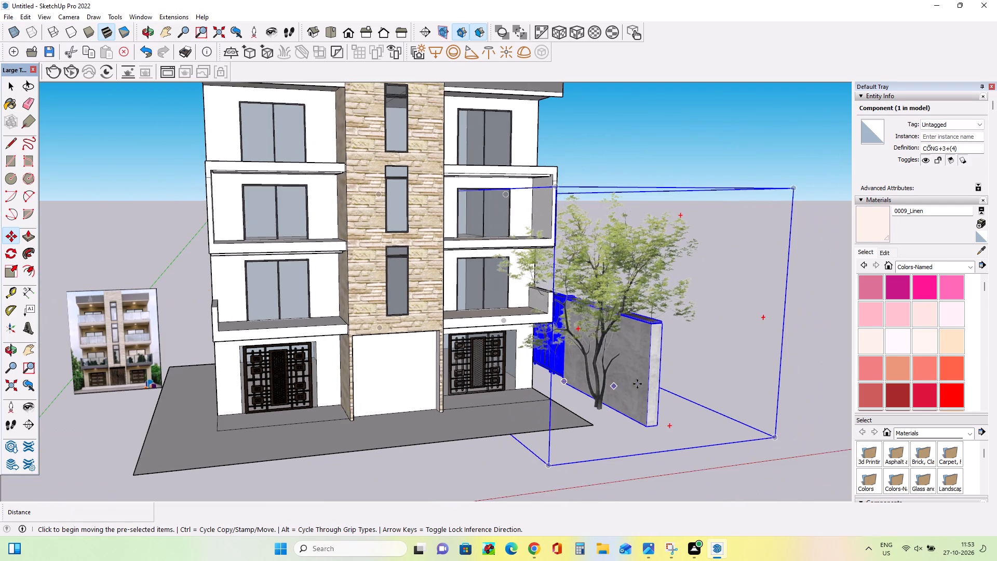
{"action": "middle_click_drag", "start_coordinate": [637, 384], "coordinate": [622, 397]}
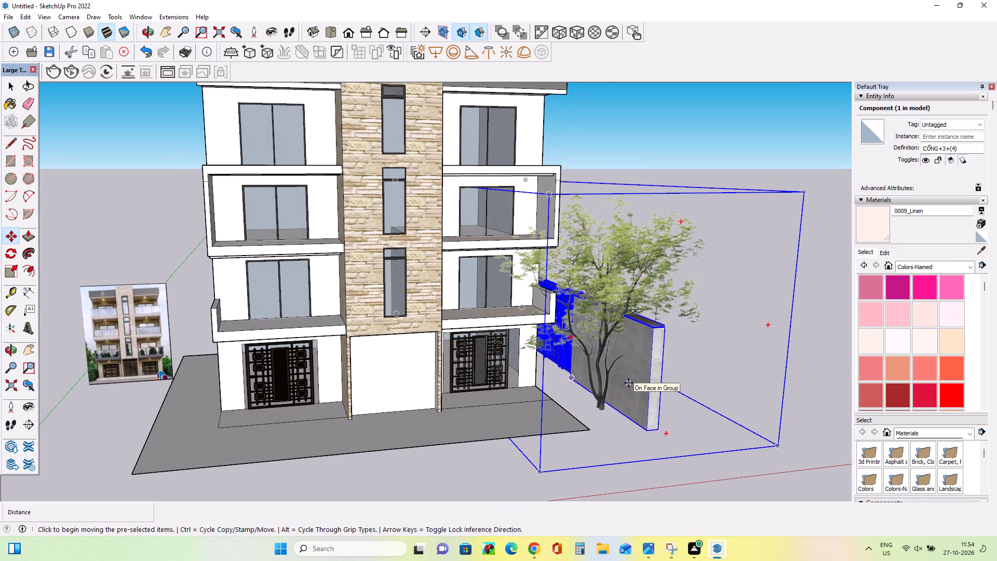
{"action": "scroll", "coordinate": [628, 383], "scroll_direction": "down", "scroll_amount": 3}
{"action": "left_click", "coordinate": [653, 399], "text": "ctrl"}
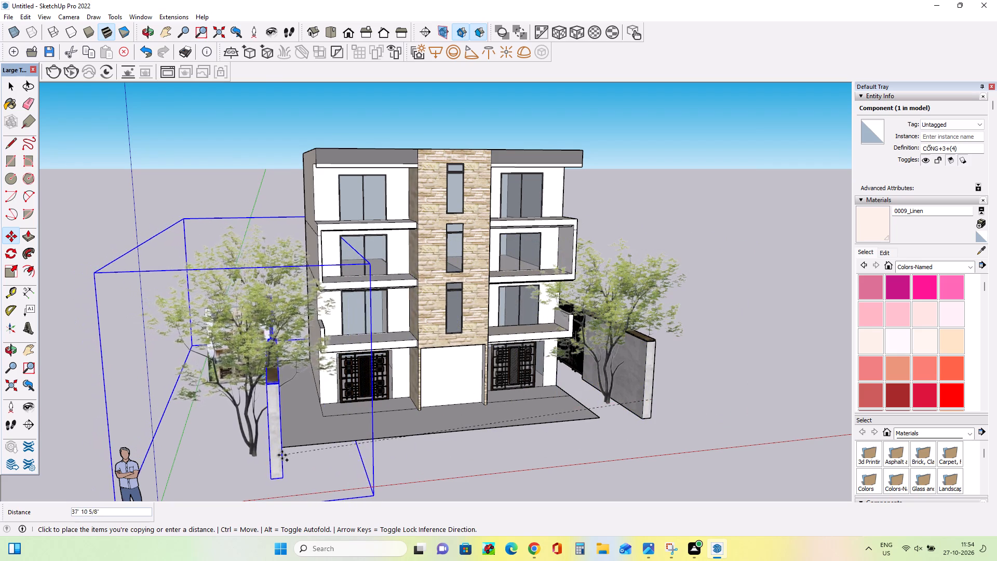
{"action": "left_click", "coordinate": [290, 454]}
Inspect the copied boundary wall and trees on the building's left side, and clear the selection.
{"action": "middle_click_drag", "start_coordinate": [367, 438], "coordinate": [312, 392]}
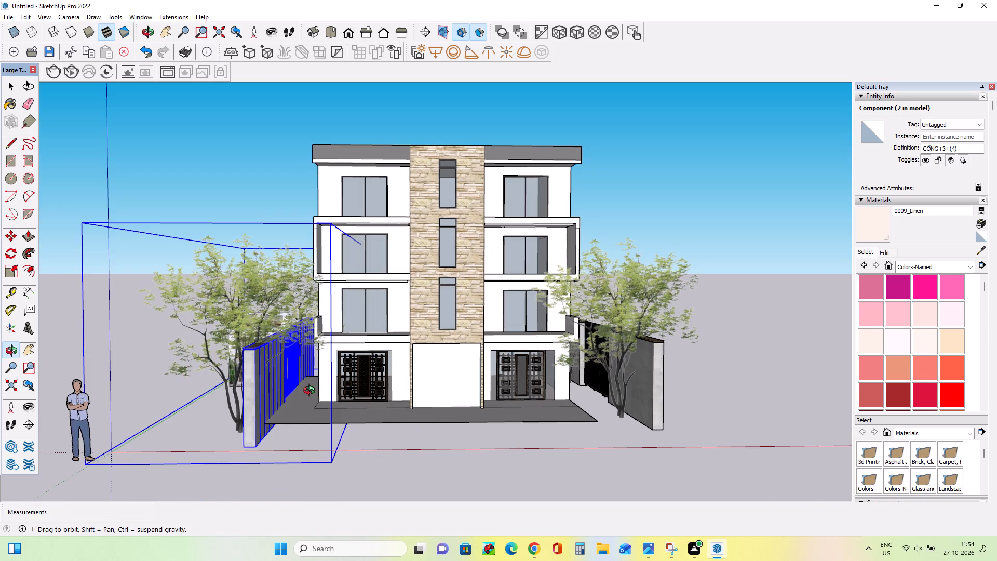
{"action": "middle_click_drag", "start_coordinate": [312, 392], "coordinate": [312, 391]}
{"action": "scroll", "coordinate": [291, 357], "scroll_direction": "up", "scroll_amount": 7}
{"action": "middle_click_drag", "start_coordinate": [308, 389], "coordinate": [266, 371]}
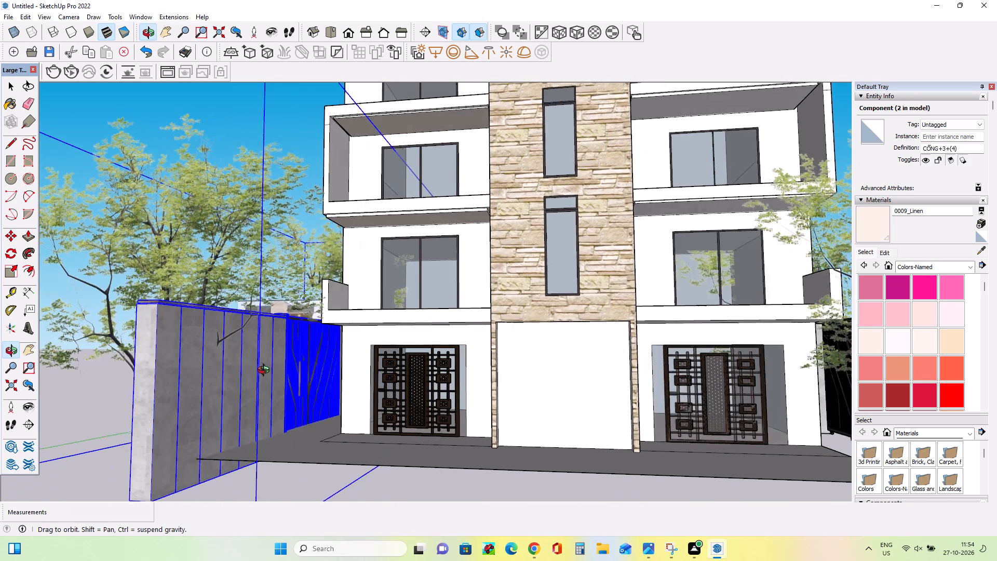
{"action": "middle_click_drag", "start_coordinate": [266, 371], "coordinate": [322, 386]}
{"action": "scroll", "coordinate": [395, 400], "scroll_direction": "down", "scroll_amount": 5}
{"action": "middle_click_drag", "start_coordinate": [395, 399], "coordinate": [399, 419]}
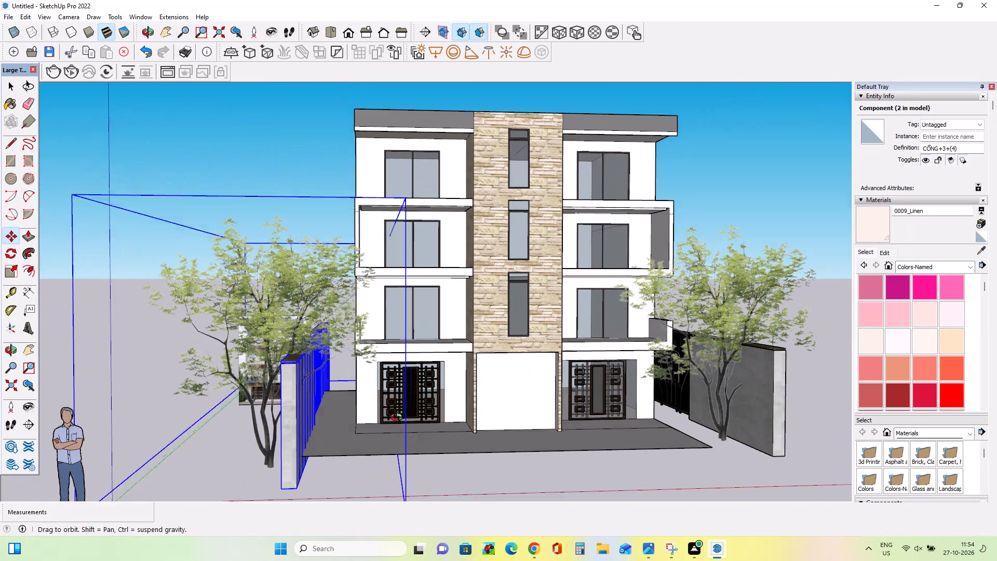
{"action": "middle_click_drag", "start_coordinate": [399, 419], "coordinate": [401, 426]}
{"action": "scroll", "coordinate": [374, 392], "scroll_direction": "up", "scroll_amount": 2}
{"action": "scroll", "coordinate": [335, 390], "scroll_direction": "down", "scroll_amount": 6}
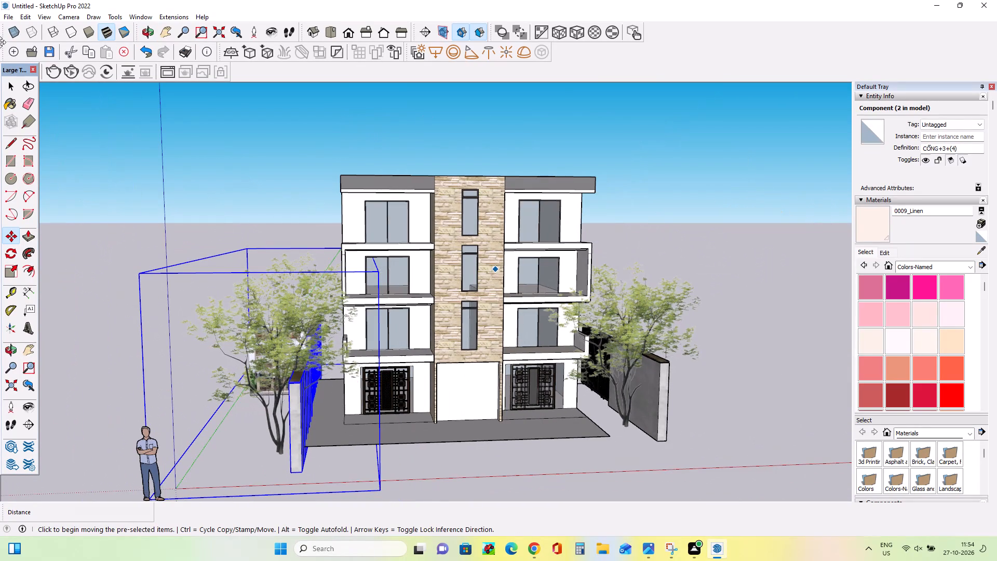
{"action": "left_click", "coordinate": [7, 83]}
{"action": "double_click", "coordinate": [111, 140]}
Examine the front of the building from several heights, including the boundary walls, forecourt and blank central entrance.
{"action": "middle_click_drag", "start_coordinate": [77, 163], "coordinate": [87, 162]}
{"action": "scroll", "coordinate": [568, 317], "scroll_direction": "up", "scroll_amount": 2}
{"action": "middle_click_drag", "start_coordinate": [493, 347], "coordinate": [447, 340]}
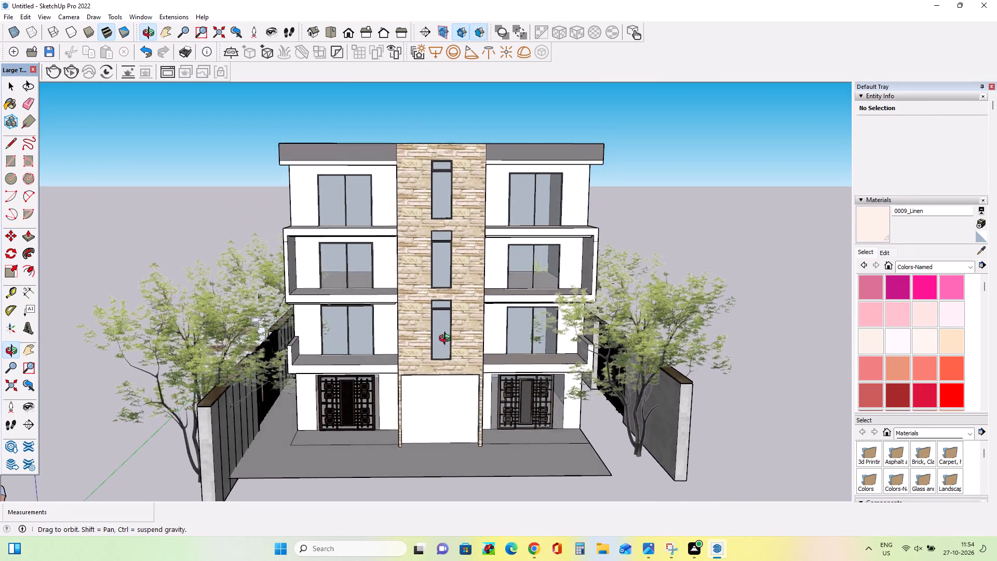
{"action": "middle_click_drag", "start_coordinate": [447, 340], "coordinate": [449, 345]}
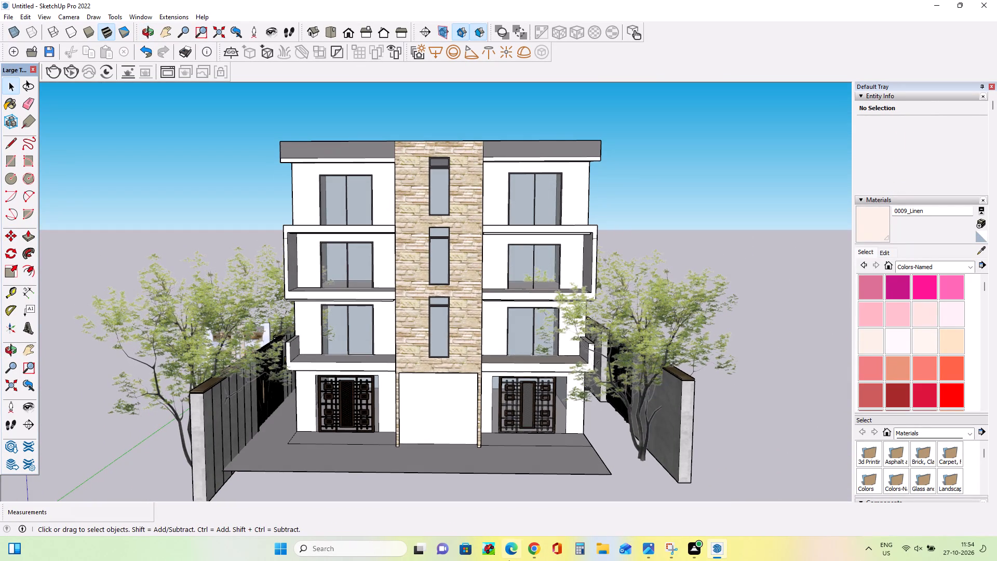
{"action": "middle_click_drag", "start_coordinate": [414, 204], "coordinate": [419, 212]}
{"action": "middle_click_drag", "start_coordinate": [436, 249], "coordinate": [436, 241]}
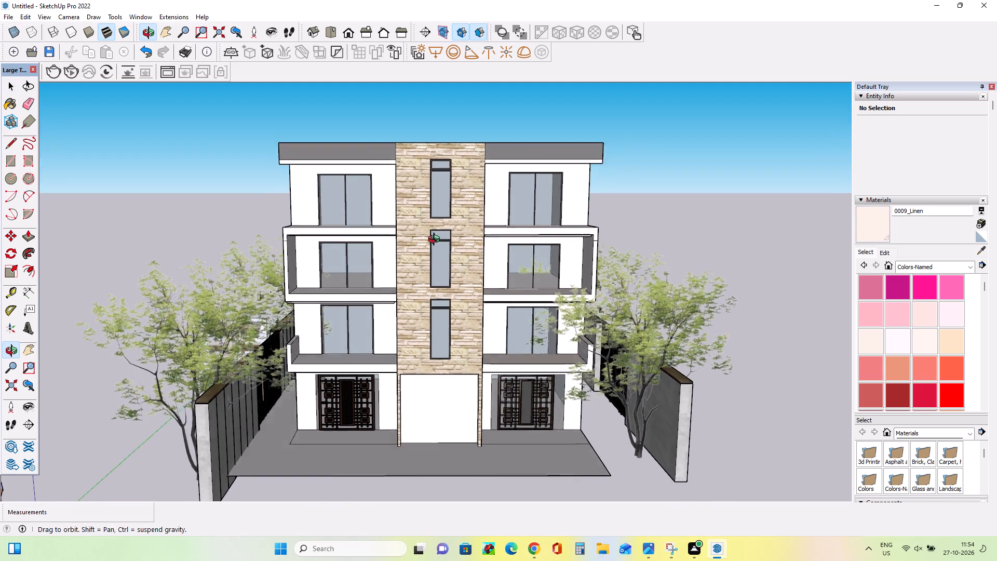
{"action": "middle_click_drag", "start_coordinate": [436, 241], "coordinate": [435, 238]}
{"action": "scroll", "coordinate": [435, 238], "scroll_direction": "down", "scroll_amount": 2}
{"action": "middle_click_drag", "start_coordinate": [522, 383], "coordinate": [543, 449]}
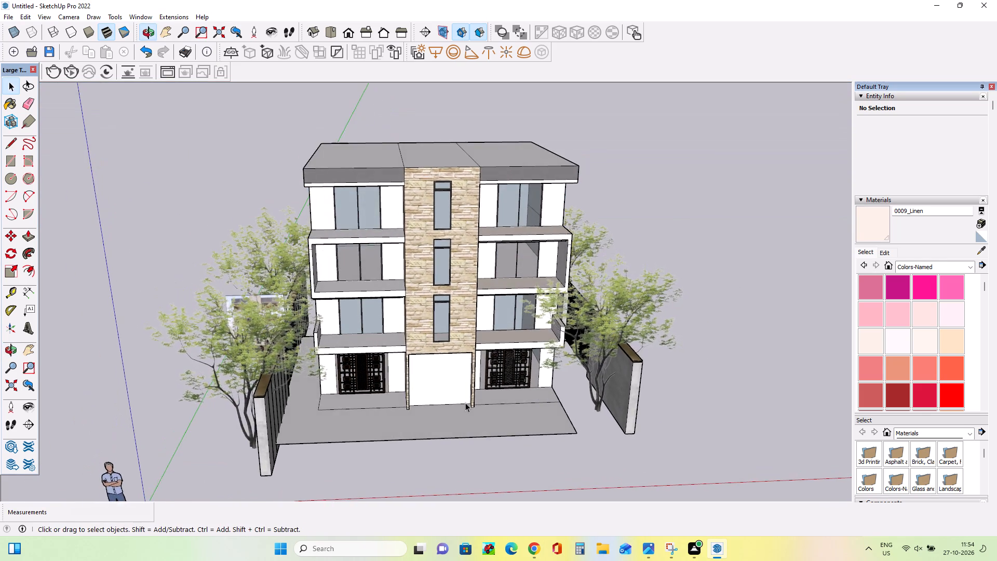
{"action": "scroll", "coordinate": [465, 399], "scroll_direction": "up", "scroll_amount": 7}
{"action": "middle_click_drag", "start_coordinate": [471, 389], "coordinate": [476, 377]}
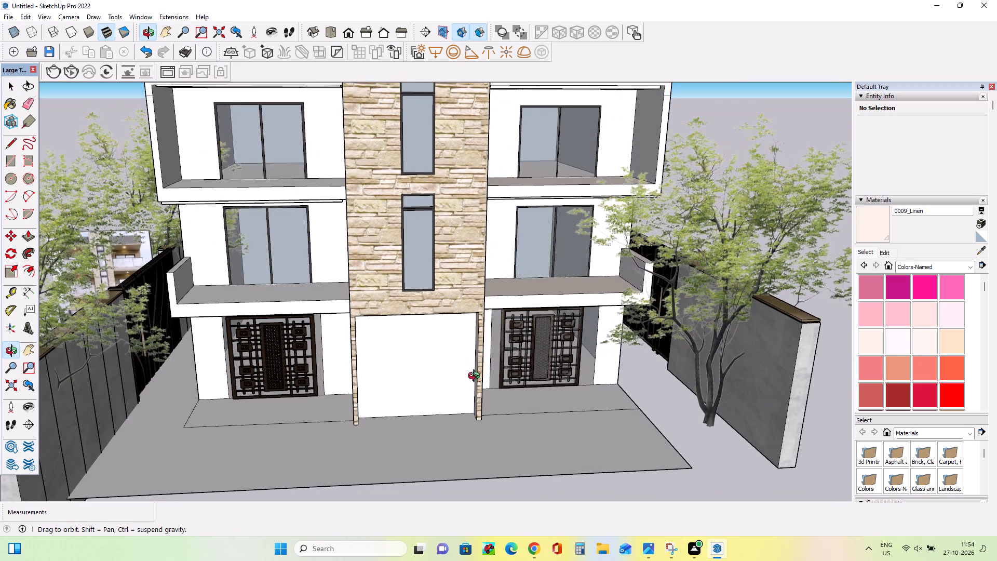
{"action": "middle_click_drag", "start_coordinate": [476, 377], "coordinate": [476, 377]}
{"action": "middle_click_drag", "start_coordinate": [598, 417], "coordinate": [599, 410]}
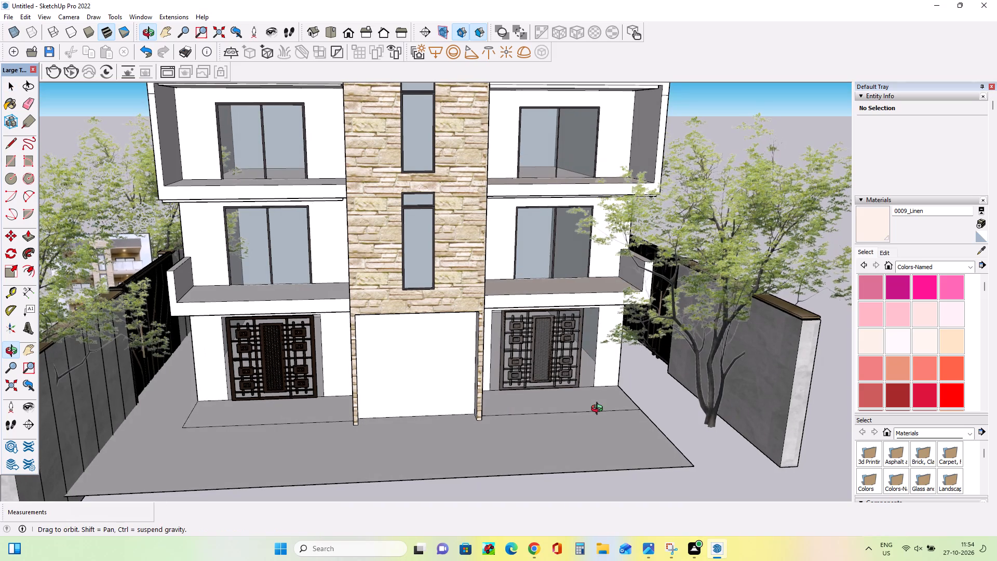
{"action": "middle_click_drag", "start_coordinate": [599, 410], "coordinate": [599, 411]}
{"action": "middle_click_drag", "start_coordinate": [594, 420], "coordinate": [554, 424]}
{"action": "scroll", "coordinate": [555, 424], "scroll_direction": "down", "scroll_amount": 5}
{"action": "middle_click_drag", "start_coordinate": [555, 424], "coordinate": [557, 434]}
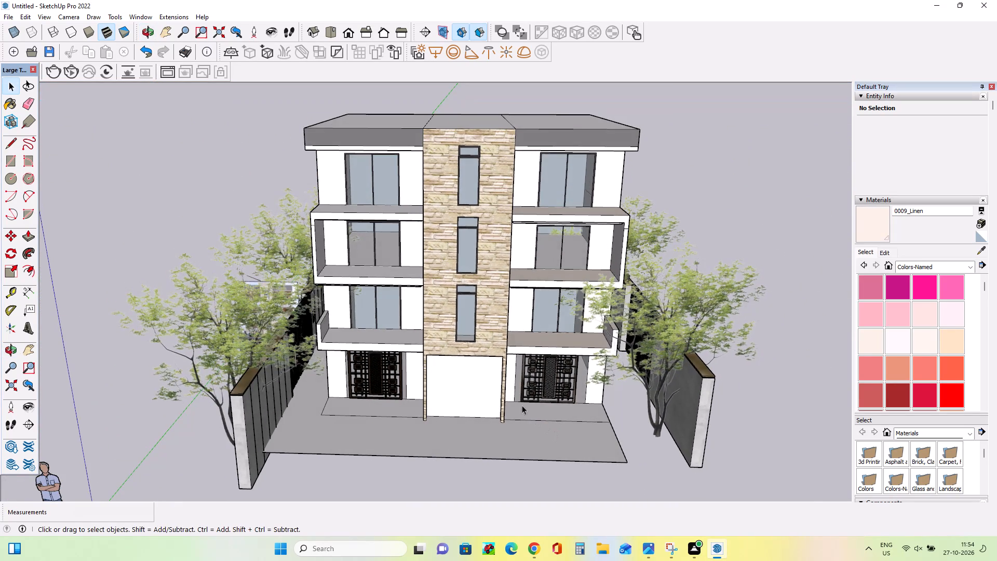
{"action": "scroll", "coordinate": [514, 405], "scroll_direction": "up", "scroll_amount": 3}
{"action": "middle_click_drag", "start_coordinate": [514, 404], "coordinate": [524, 426]}
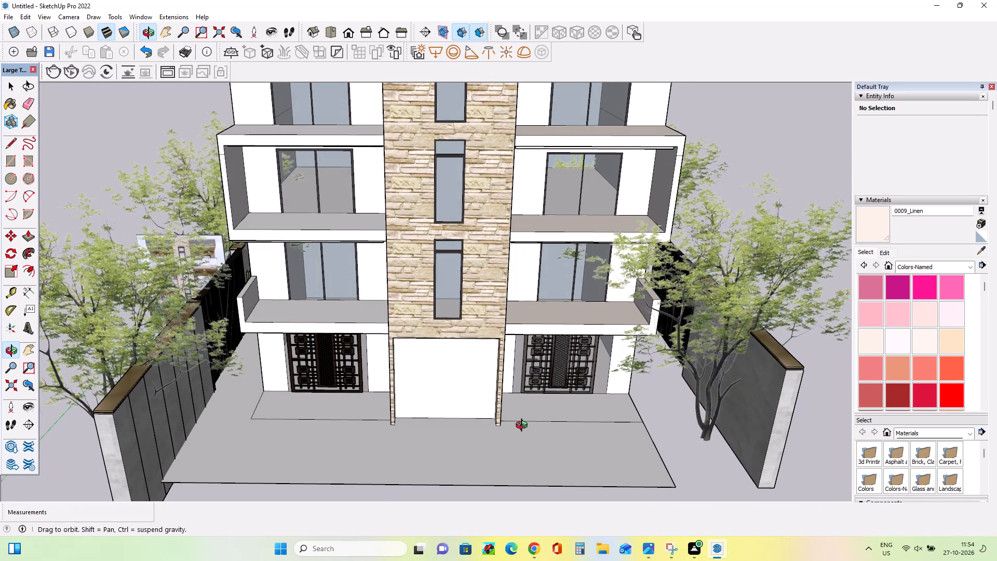
{"action": "middle_click_drag", "start_coordinate": [524, 426], "coordinate": [516, 413]}
{"action": "scroll", "coordinate": [516, 412], "scroll_direction": "down", "scroll_amount": 5}
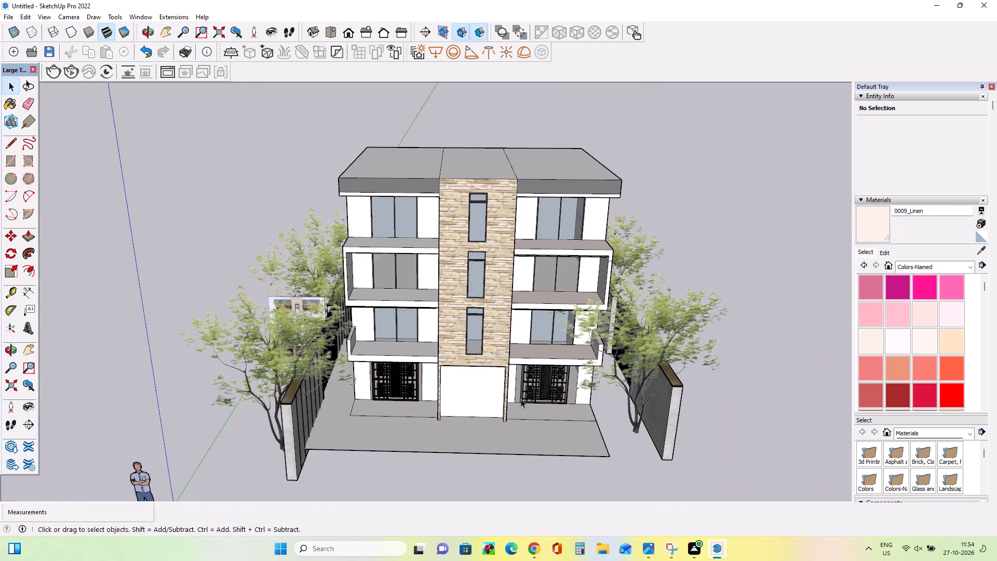
{"action": "middle_click_drag", "start_coordinate": [527, 396], "coordinate": [534, 354]}
{"action": "scroll", "coordinate": [491, 396], "scroll_direction": "up", "scroll_amount": 7}
{"action": "scroll", "coordinate": [490, 398], "scroll_direction": "down", "scroll_amount": 3}
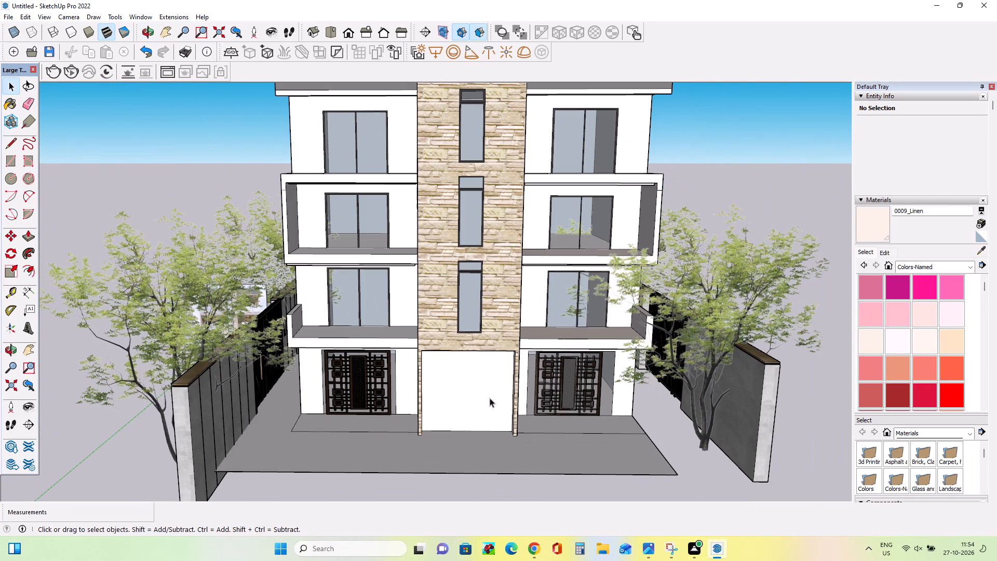
{"action": "scroll", "coordinate": [491, 400], "scroll_direction": "down", "scroll_amount": 1}
{"action": "middle_click_drag", "start_coordinate": [601, 402], "coordinate": [604, 390]}
{"action": "scroll", "coordinate": [602, 390], "scroll_direction": "up", "scroll_amount": 1}
{"action": "middle_click_drag", "start_coordinate": [602, 397], "coordinate": [601, 406]}
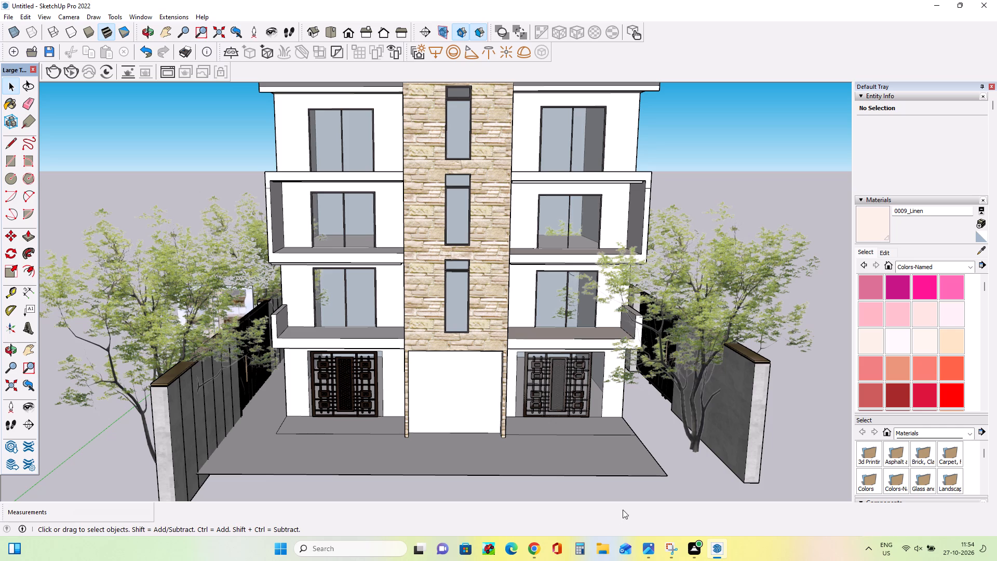
Switch to 3D Warehouse in Chrome, return to the gate search results and load more models.
{"action": "left_click", "coordinate": [531, 549]}
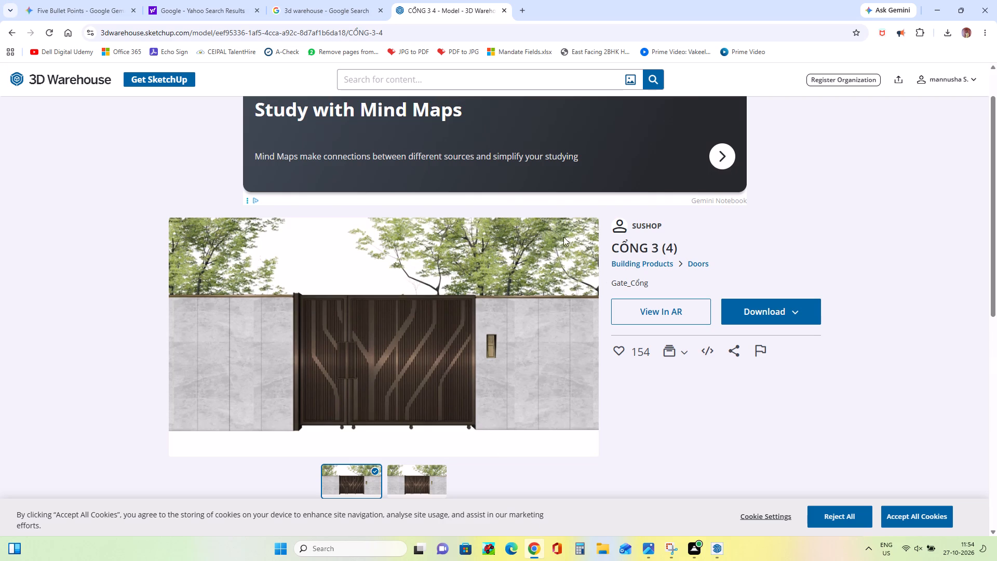
{"action": "left_click", "coordinate": [10, 32]}
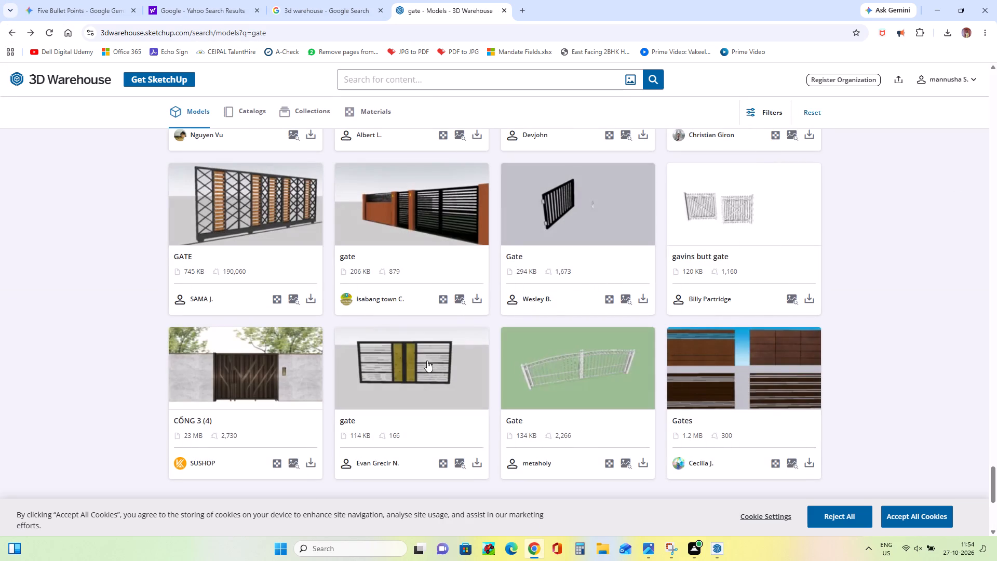
{"action": "scroll", "coordinate": [357, 379], "scroll_direction": "down", "scroll_amount": 3}
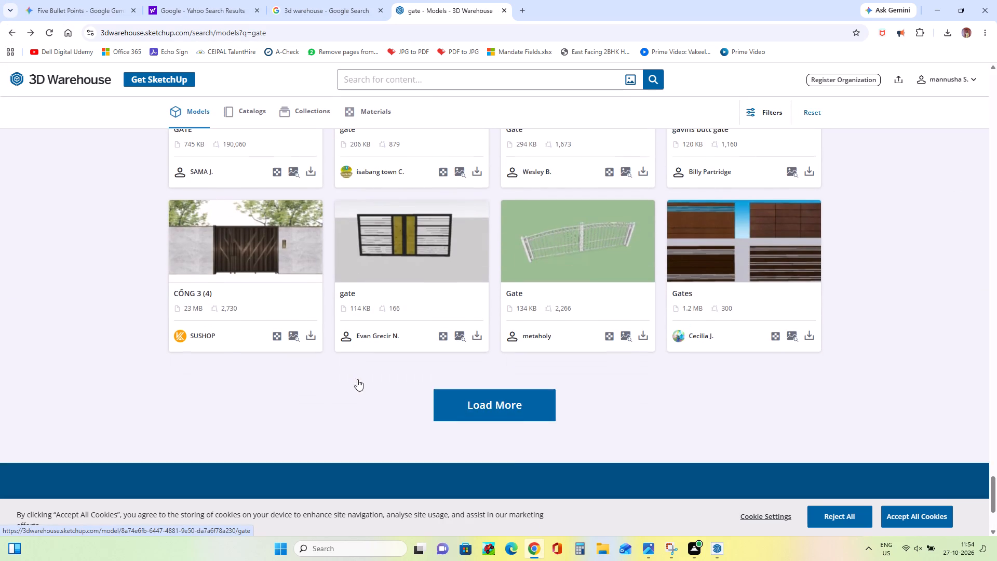
{"action": "scroll", "coordinate": [369, 376], "scroll_direction": "up", "scroll_amount": 3}
{"action": "scroll", "coordinate": [453, 428], "scroll_direction": "down", "scroll_amount": 2}
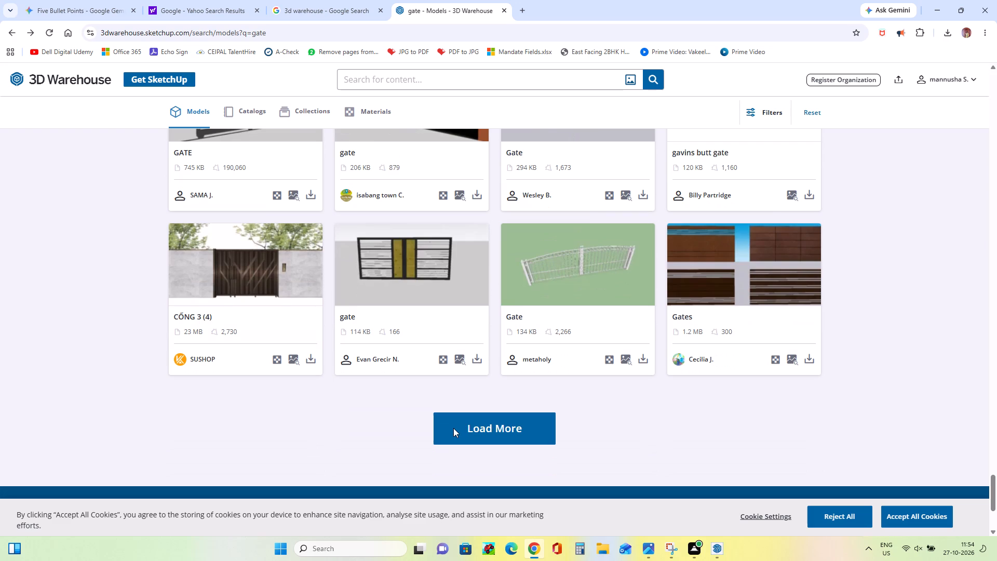
{"action": "left_click", "coordinate": [453, 428]}
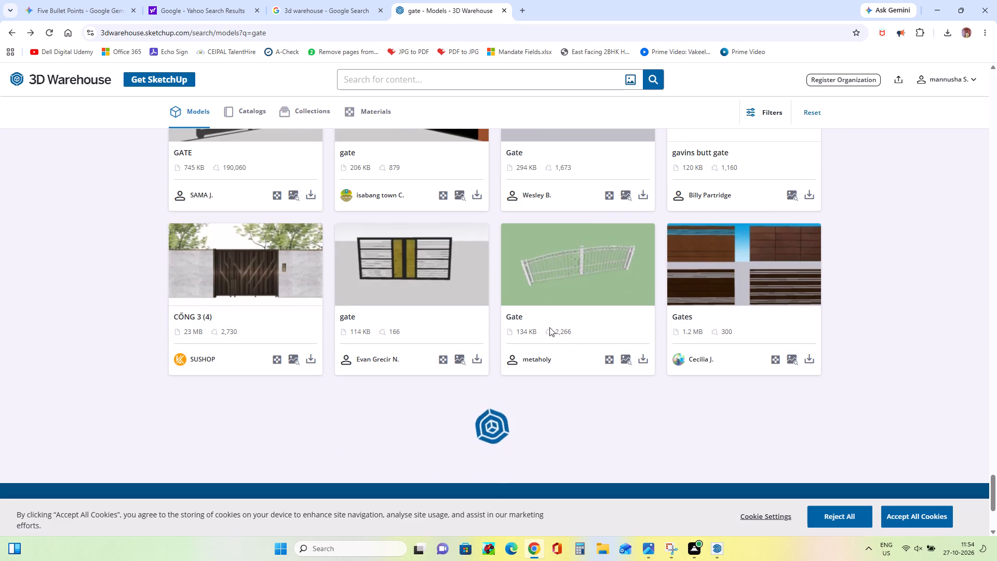
Browse the additional gate models and download the ornate black wrought-iron double-leaf "Gate" by Ayano.Y.
{"action": "scroll", "coordinate": [534, 343], "scroll_direction": "down", "scroll_amount": 2}
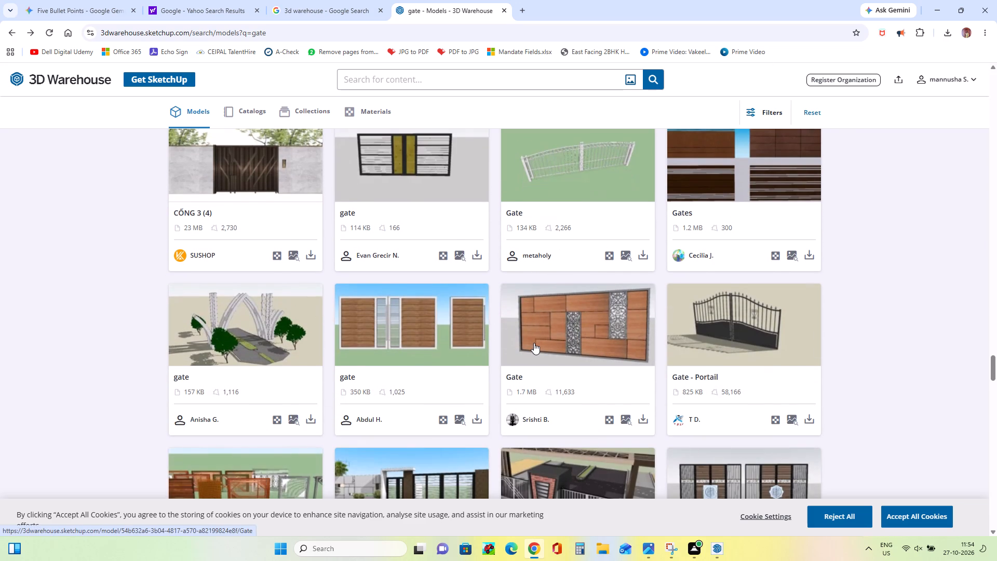
{"action": "scroll", "coordinate": [534, 343], "scroll_direction": "down", "scroll_amount": 3}
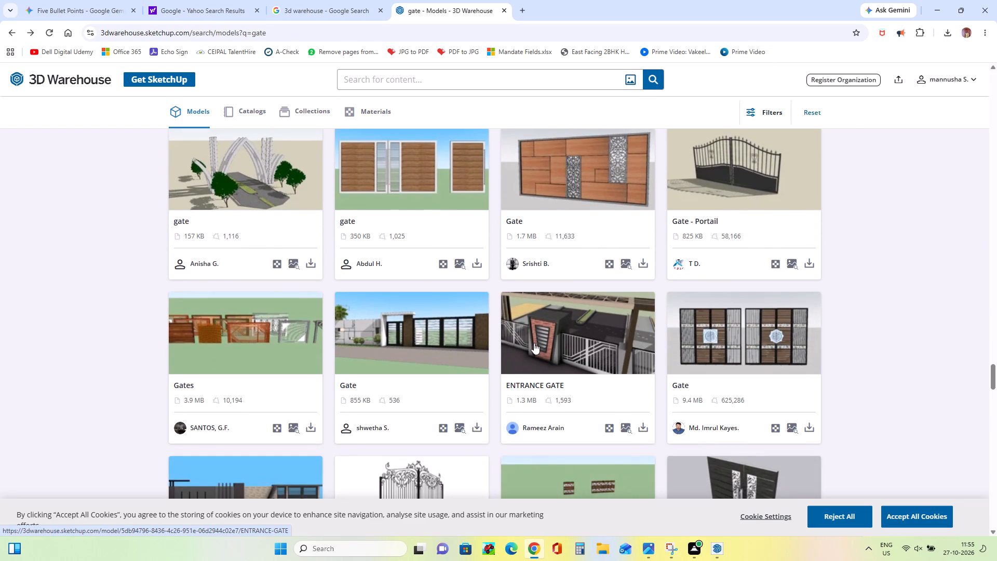
{"action": "scroll", "coordinate": [534, 343], "scroll_direction": "down", "scroll_amount": 3}
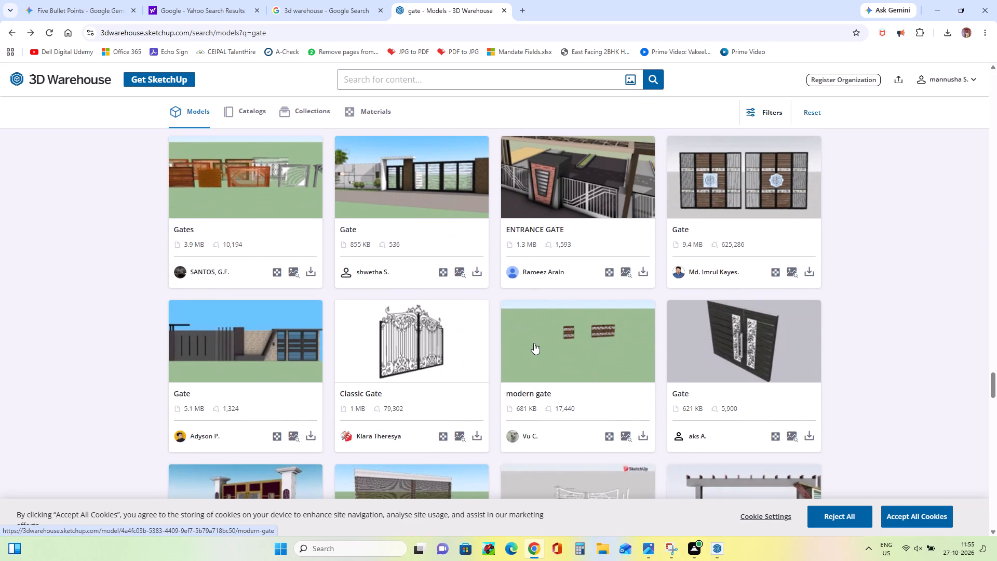
{"action": "scroll", "coordinate": [534, 343], "scroll_direction": "down", "scroll_amount": 3}
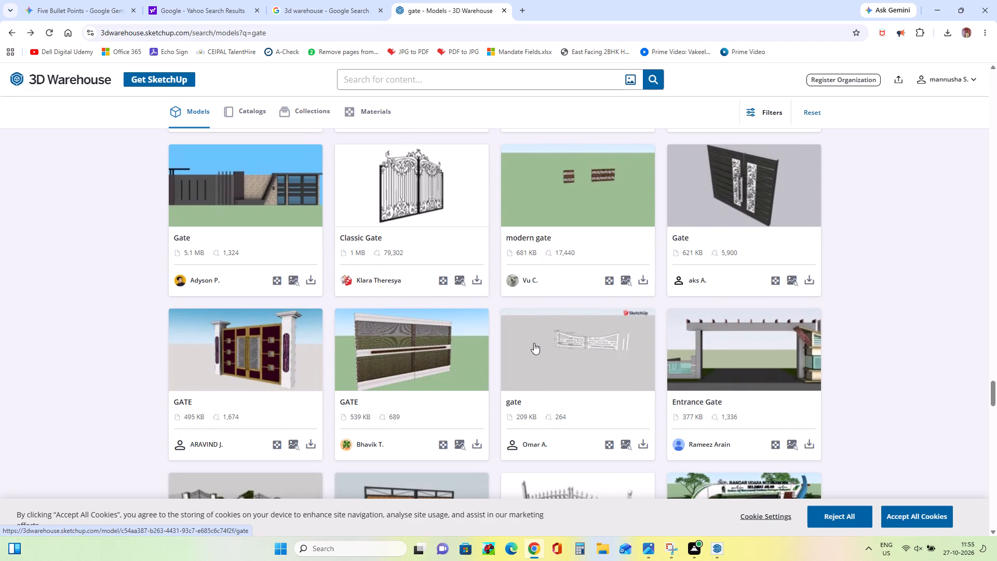
{"action": "scroll", "coordinate": [534, 343], "scroll_direction": "down", "scroll_amount": 5}
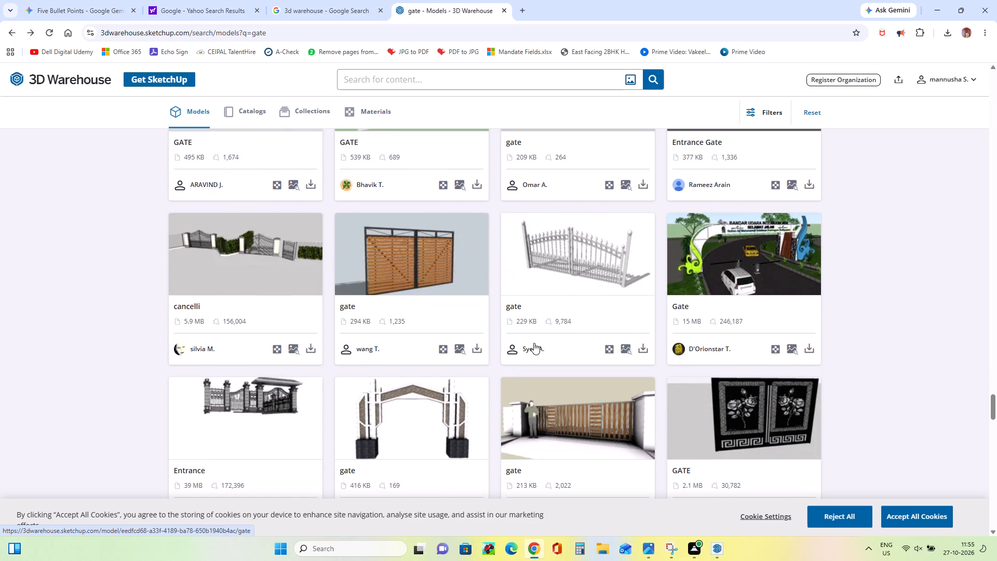
{"action": "scroll", "coordinate": [534, 343], "scroll_direction": "down", "scroll_amount": 6}
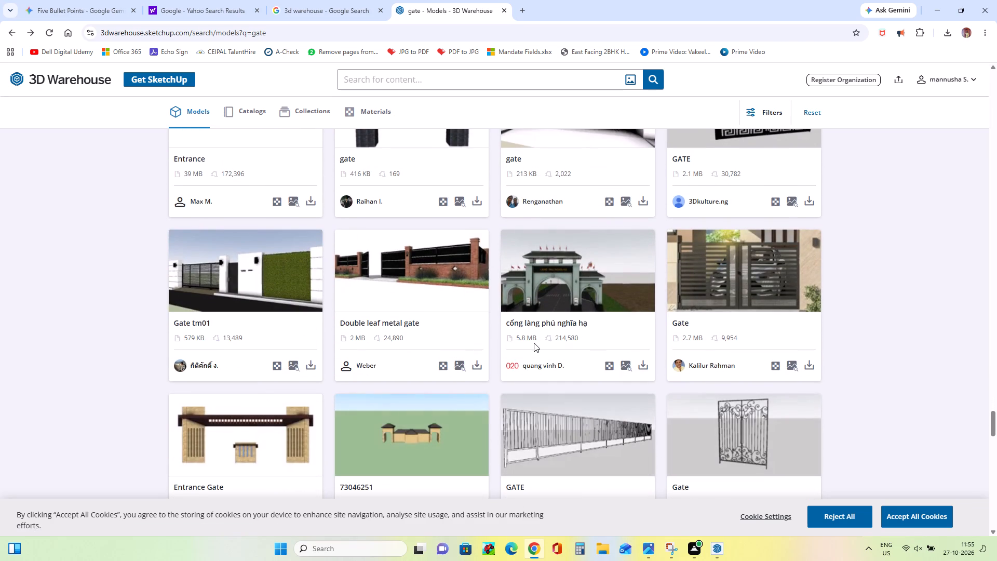
{"action": "scroll", "coordinate": [534, 342], "scroll_direction": "down", "scroll_amount": 3}
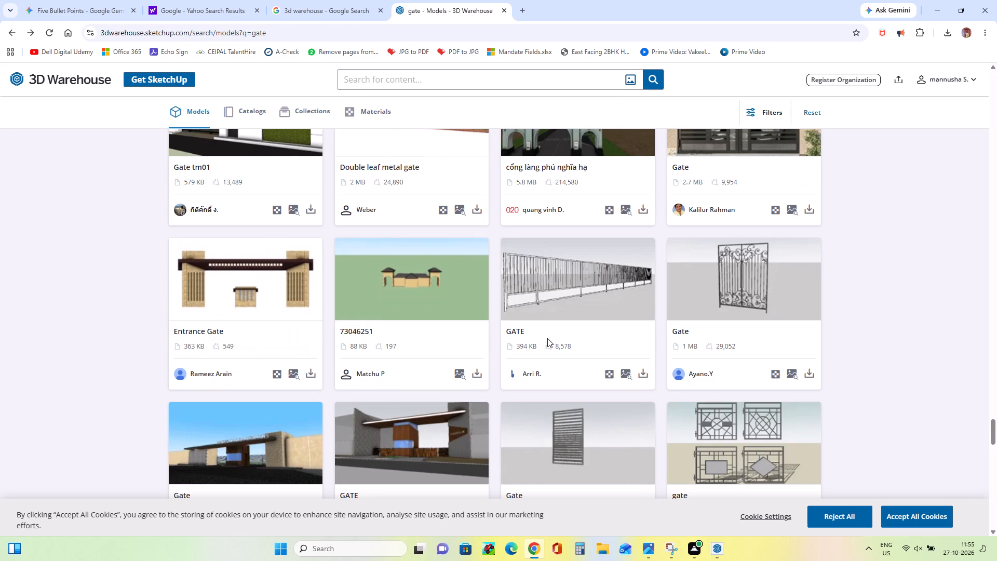
{"action": "left_click", "coordinate": [813, 371]}
{"action": "left_click", "coordinate": [854, 402]}
Switch back to SketchUp, import the downloaded file 1 from Downloads and place the gate in front of the blank central entrance.
{"action": "left_click", "coordinate": [938, 8]}
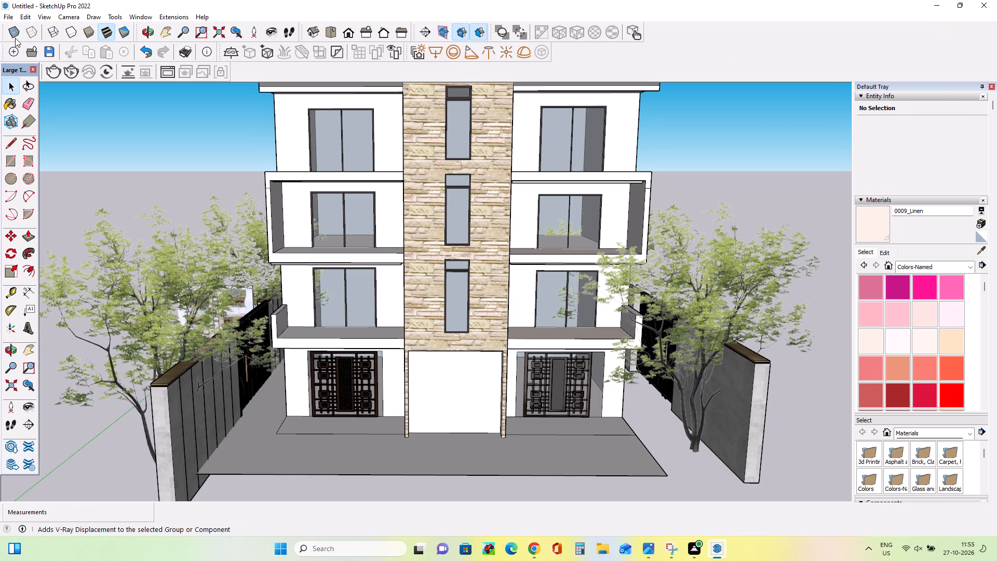
{"action": "left_click", "coordinate": [8, 16]}
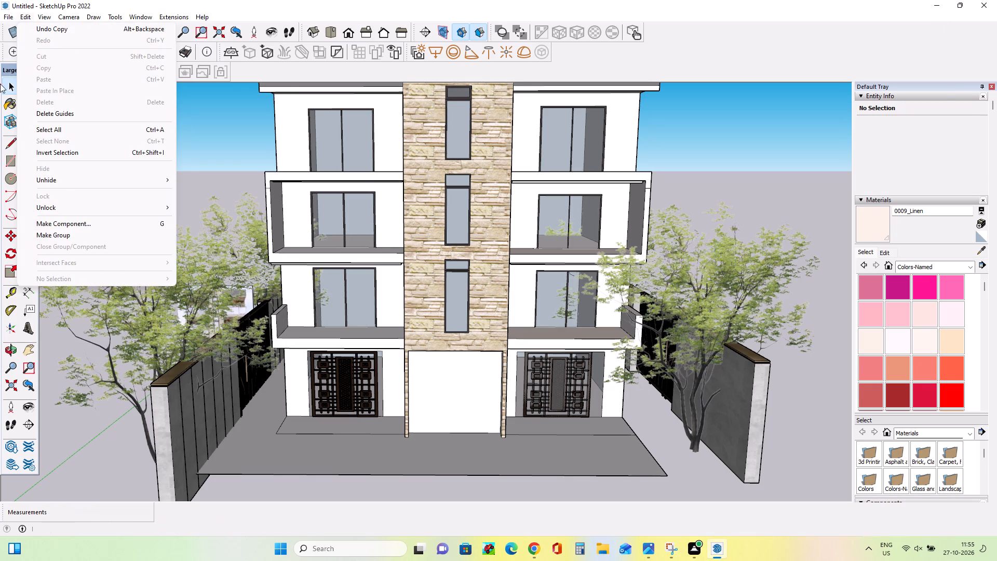
{"action": "left_click", "coordinate": [55, 197]}
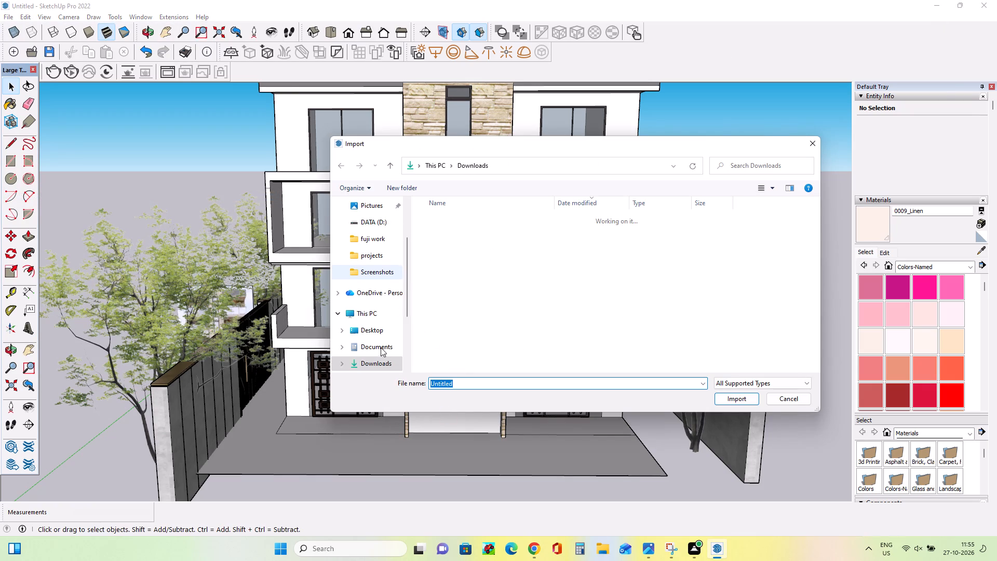
{"action": "left_click", "coordinate": [382, 364]}
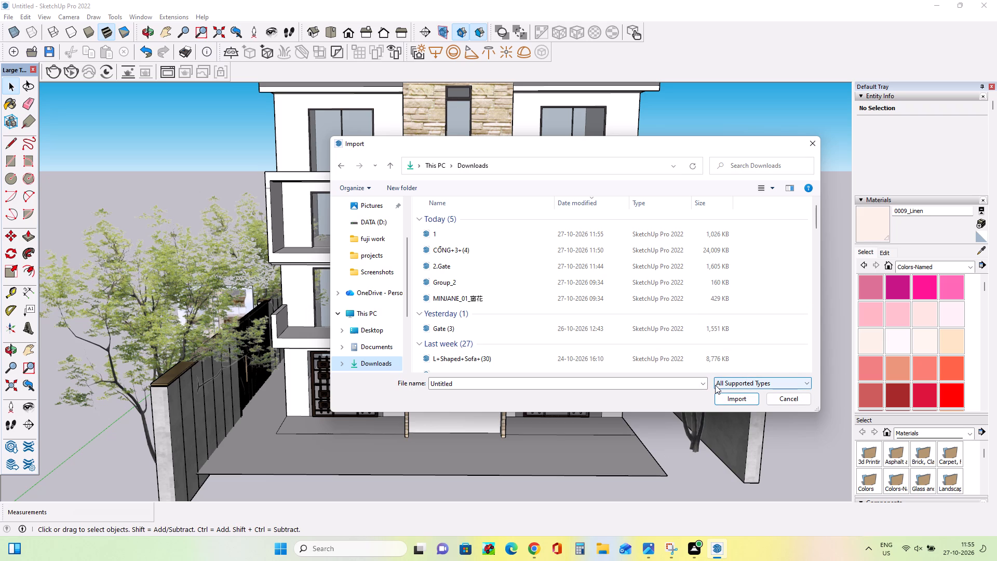
{"action": "left_click", "coordinate": [450, 235]}
{"action": "left_click", "coordinate": [737, 401]}
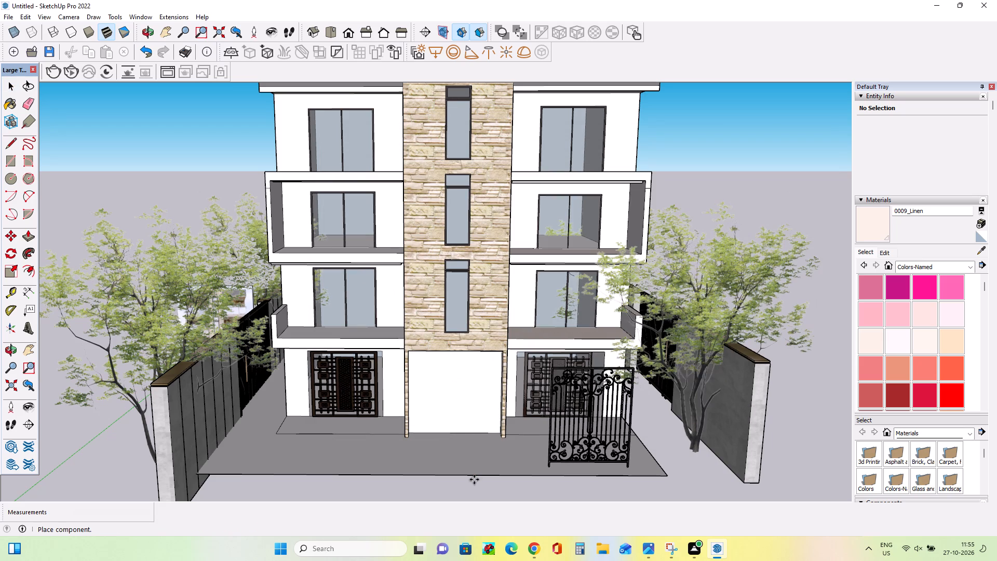
{"action": "left_click", "coordinate": [348, 451]}
Move the imported gate by its lower corner to the base of the central entrance's left stone pillar.
{"action": "scroll", "coordinate": [398, 439], "scroll_direction": "up", "scroll_amount": 10}
{"action": "middle_click_drag", "start_coordinate": [426, 437], "coordinate": [430, 450]}
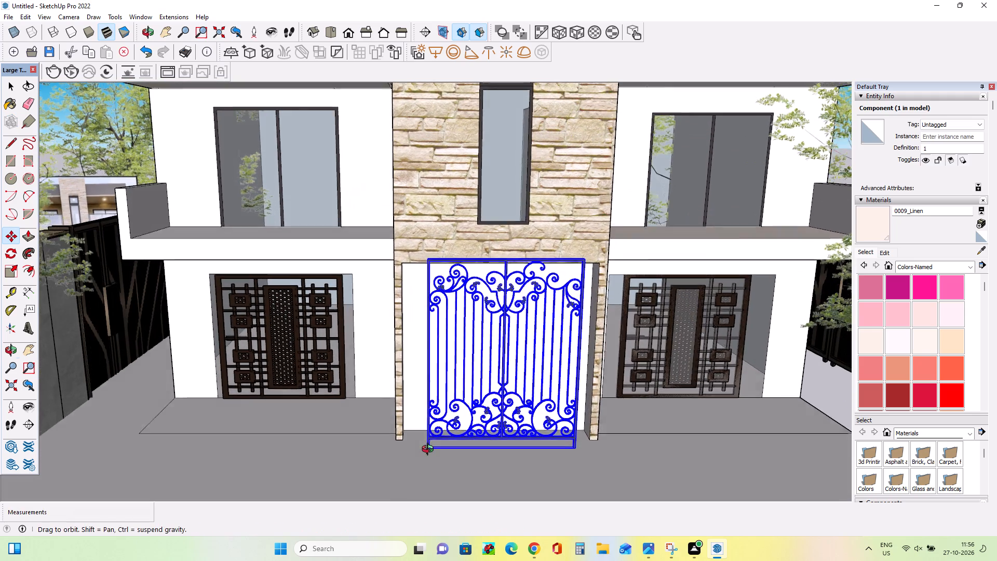
{"action": "middle_click_drag", "start_coordinate": [430, 450], "coordinate": [417, 461]}
{"action": "scroll", "coordinate": [420, 440], "scroll_direction": "up", "scroll_amount": 1}
{"action": "scroll", "coordinate": [420, 440], "scroll_direction": "down", "scroll_amount": 1}
{"action": "scroll", "coordinate": [420, 440], "scroll_direction": "up", "scroll_amount": 6}
{"action": "left_click_drag", "start_coordinate": [425, 462], "coordinate": [400, 452]}
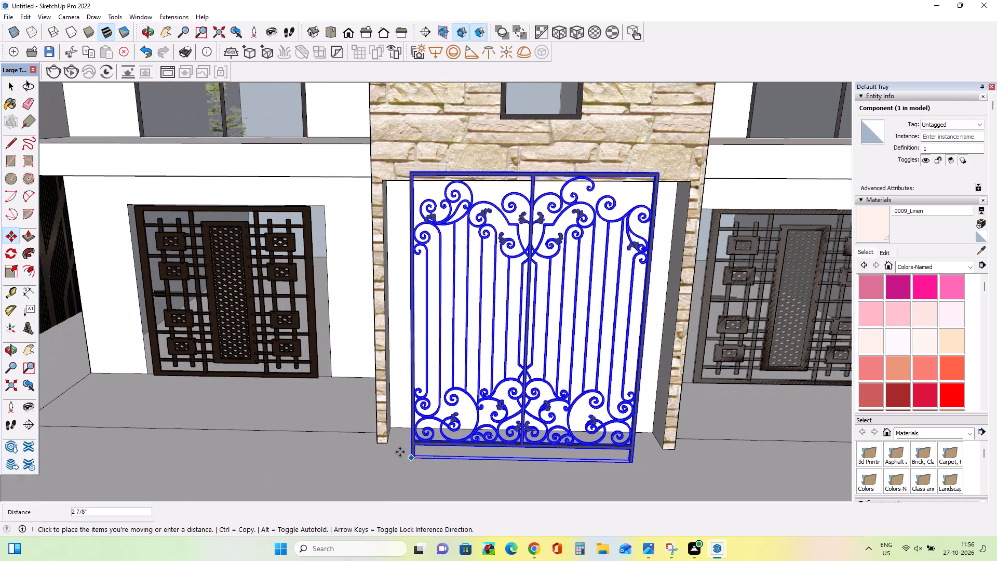
{"action": "left_click_drag", "start_coordinate": [400, 452], "coordinate": [386, 444]}
Scale the gate to fit the opening between the stone pillars, adjusting its top corner and stretching its width by about 1.34.
{"action": "middle_click_drag", "start_coordinate": [422, 456], "coordinate": [366, 458]}
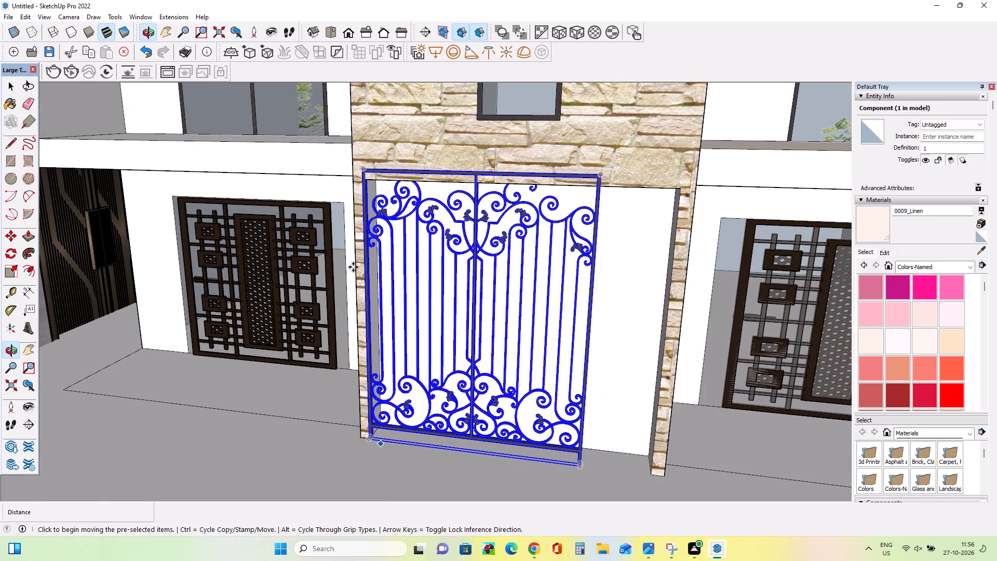
{"action": "left_click", "coordinate": [10, 269]}
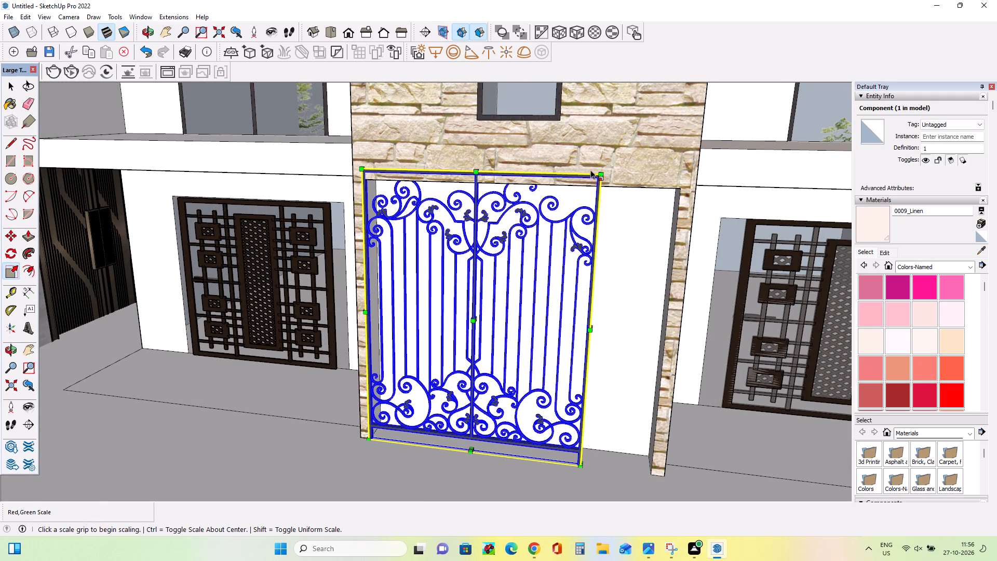
{"action": "left_click_drag", "start_coordinate": [598, 174], "coordinate": [599, 191]}
{"action": "middle_click_drag", "start_coordinate": [594, 297], "coordinate": [459, 299]}
{"action": "scroll", "coordinate": [484, 388], "scroll_direction": "up", "scroll_amount": 7}
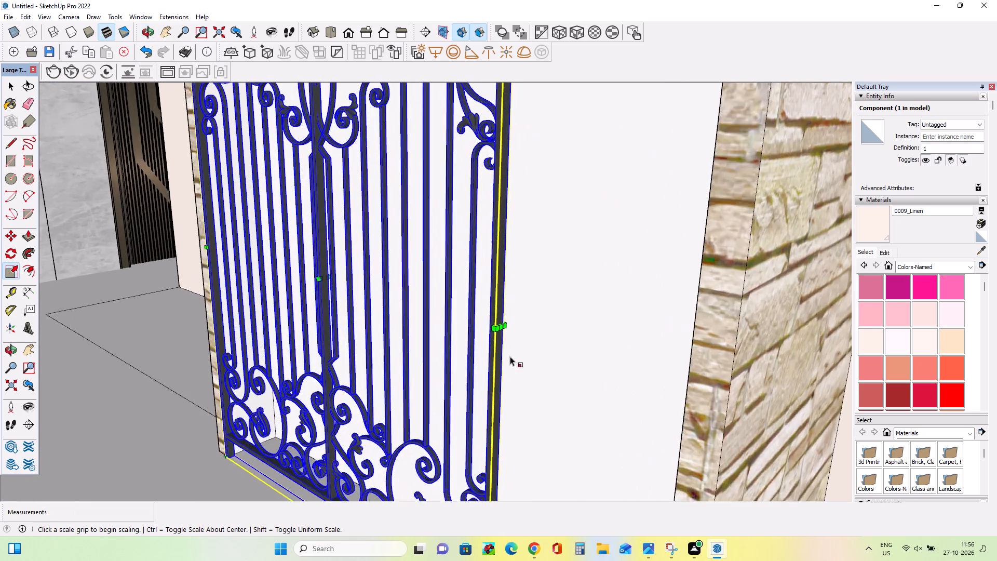
{"action": "scroll", "coordinate": [510, 356], "scroll_direction": "up", "scroll_amount": 4}
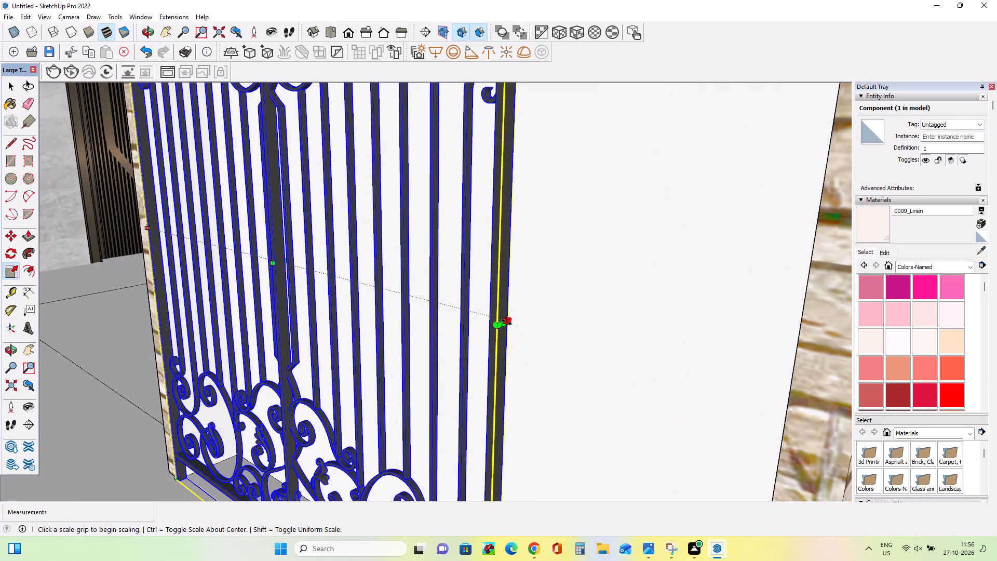
{"action": "left_click_drag", "start_coordinate": [507, 322], "coordinate": [791, 394]}
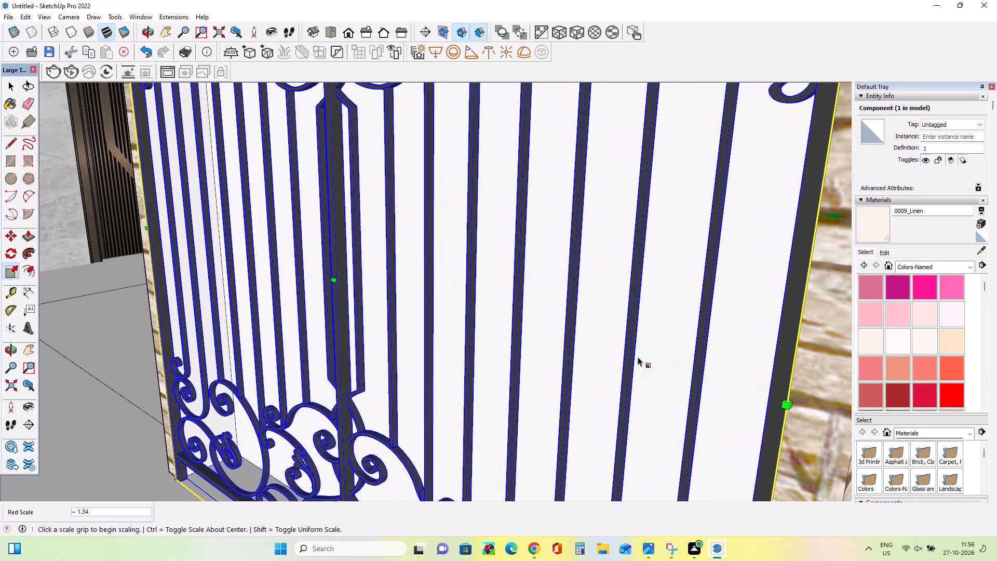
{"action": "scroll", "coordinate": [629, 354], "scroll_direction": "down", "scroll_amount": 20}
{"action": "scroll", "coordinate": [629, 354], "scroll_direction": "down", "scroll_amount": 4}
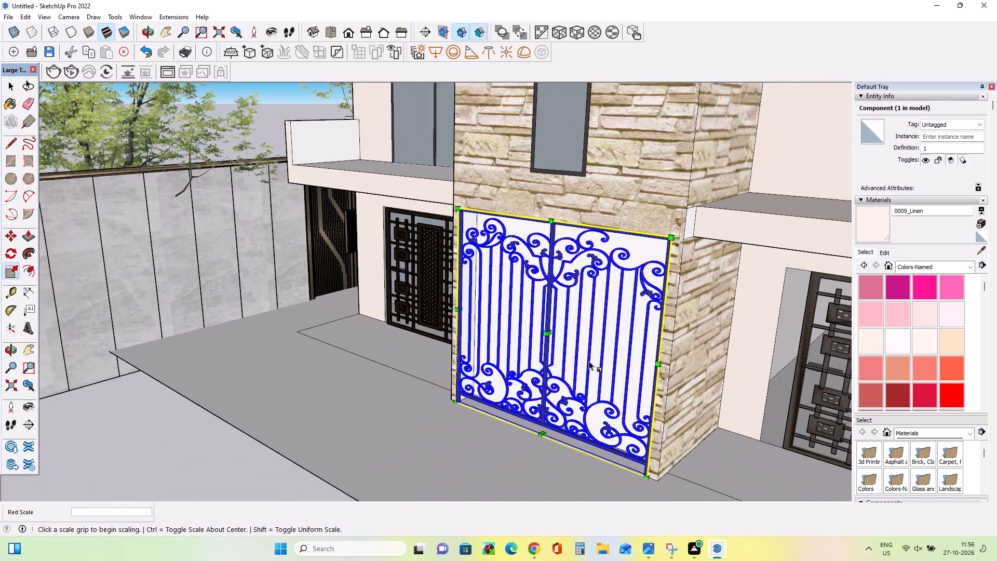
{"action": "middle_click_drag", "start_coordinate": [589, 361], "coordinate": [762, 332]}
{"action": "scroll", "coordinate": [590, 295], "scroll_direction": "up", "scroll_amount": 6}
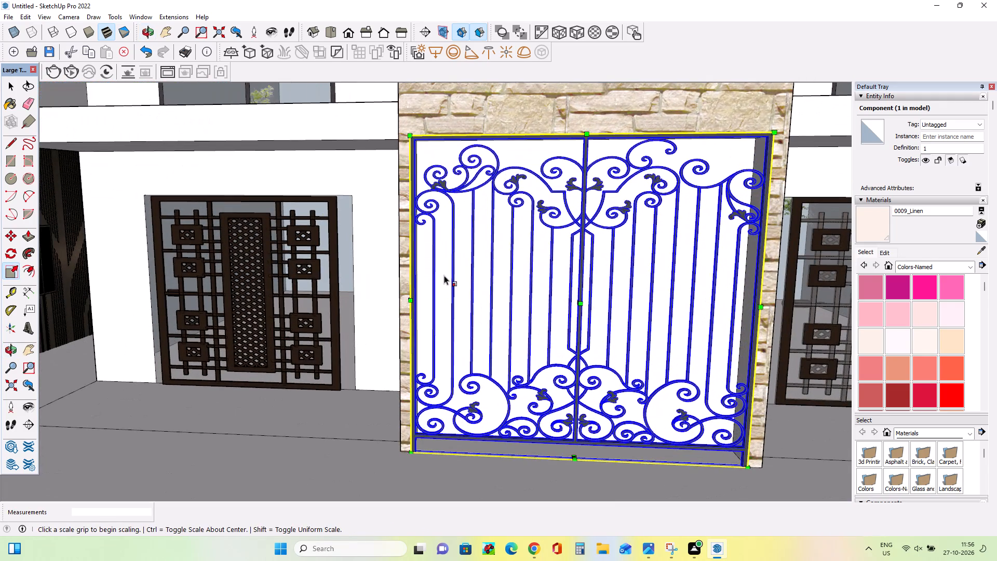
Select the blank wall face behind the entrance gate and browse the Colors-Named materials.
{"action": "left_click", "coordinate": [10, 93]}
{"action": "left_click", "coordinate": [480, 274]}
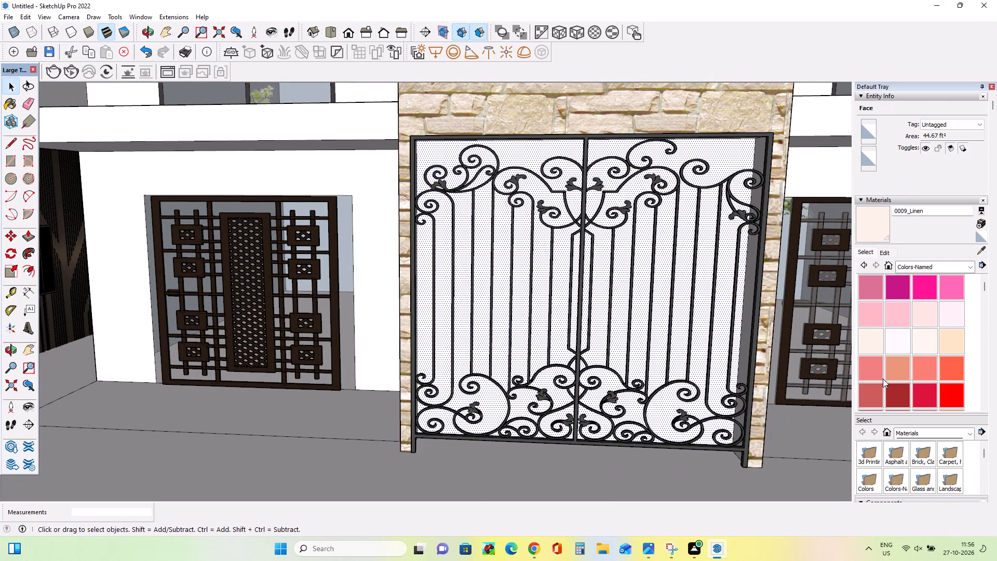
{"action": "scroll", "coordinate": [883, 298], "scroll_direction": "up", "scroll_amount": 3}
{"action": "scroll", "coordinate": [883, 305], "scroll_direction": "down", "scroll_amount": 2}
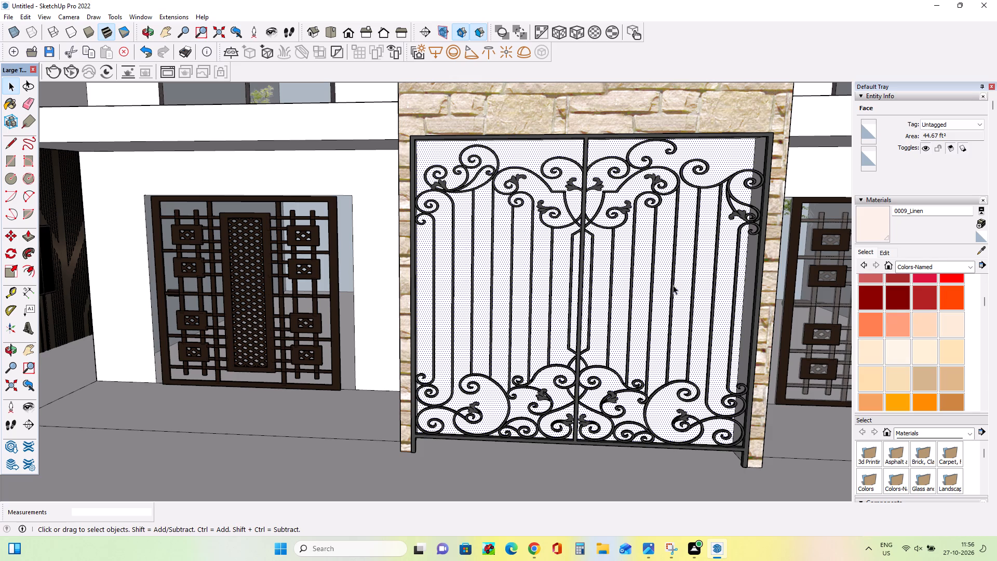
Examine the central entrance gate in the reference photo and compare it with the modelled entrance.
{"action": "scroll", "coordinate": [549, 290], "scroll_direction": "down", "scroll_amount": 4}
{"action": "scroll", "coordinate": [622, 307], "scroll_direction": "down", "scroll_amount": 17}
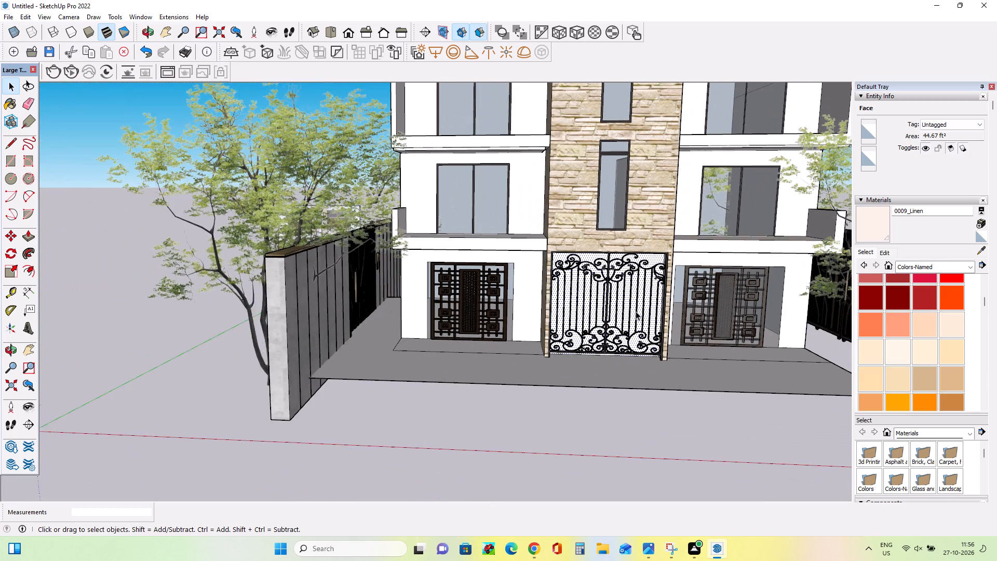
{"action": "scroll", "coordinate": [636, 311], "scroll_direction": "down", "scroll_amount": 4}
{"action": "middle_click_drag", "start_coordinate": [392, 346], "coordinate": [569, 331]}
{"action": "scroll", "coordinate": [435, 320], "scroll_direction": "down", "scroll_amount": 1}
{"action": "scroll", "coordinate": [251, 320], "scroll_direction": "up", "scroll_amount": 2}
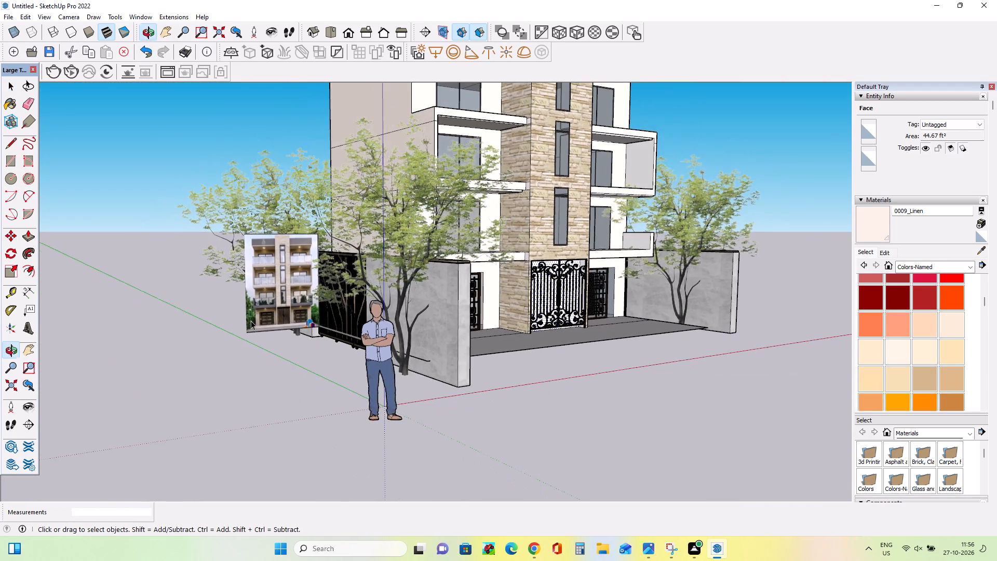
{"action": "scroll", "coordinate": [251, 320], "scroll_direction": "up", "scroll_amount": 20}
{"action": "scroll", "coordinate": [251, 320], "scroll_direction": "up", "scroll_amount": 11}
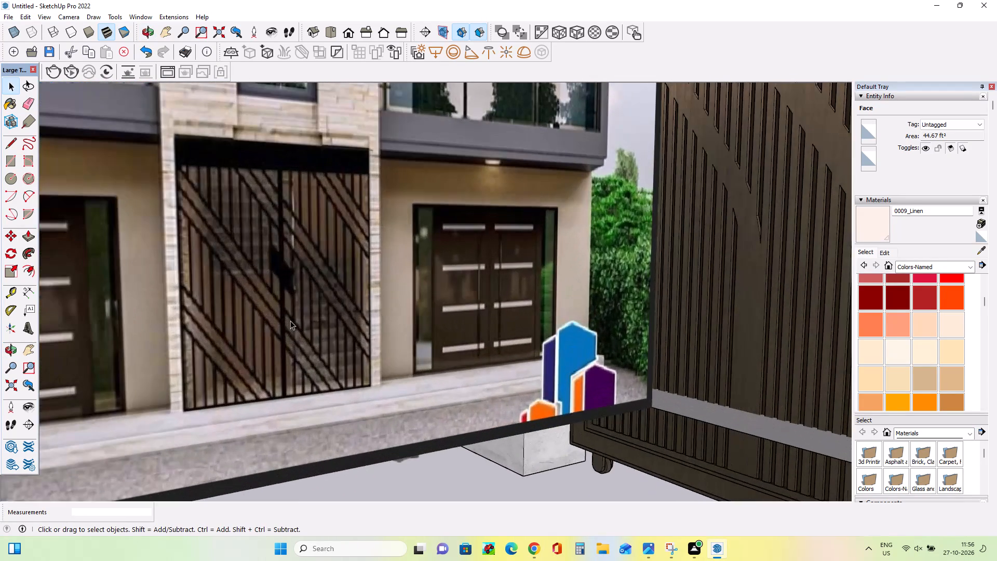
{"action": "scroll", "coordinate": [176, 314], "scroll_direction": "down", "scroll_amount": 20}
{"action": "scroll", "coordinate": [176, 314], "scroll_direction": "down", "scroll_amount": 3}
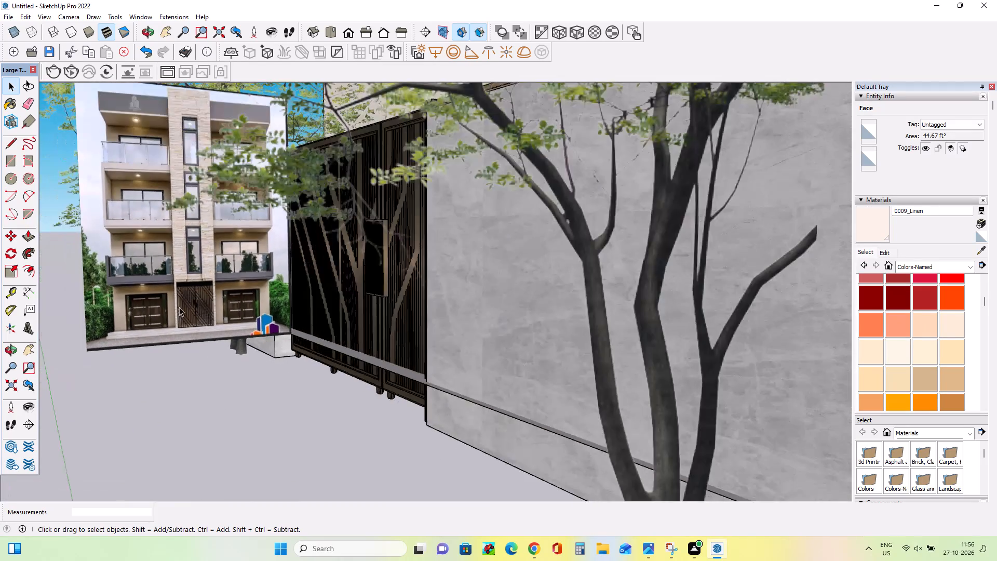
{"action": "scroll", "coordinate": [179, 307], "scroll_direction": "down", "scroll_amount": 12}
{"action": "scroll", "coordinate": [451, 286], "scroll_direction": "down", "scroll_amount": 9}
{"action": "scroll", "coordinate": [661, 277], "scroll_direction": "down", "scroll_amount": 3}
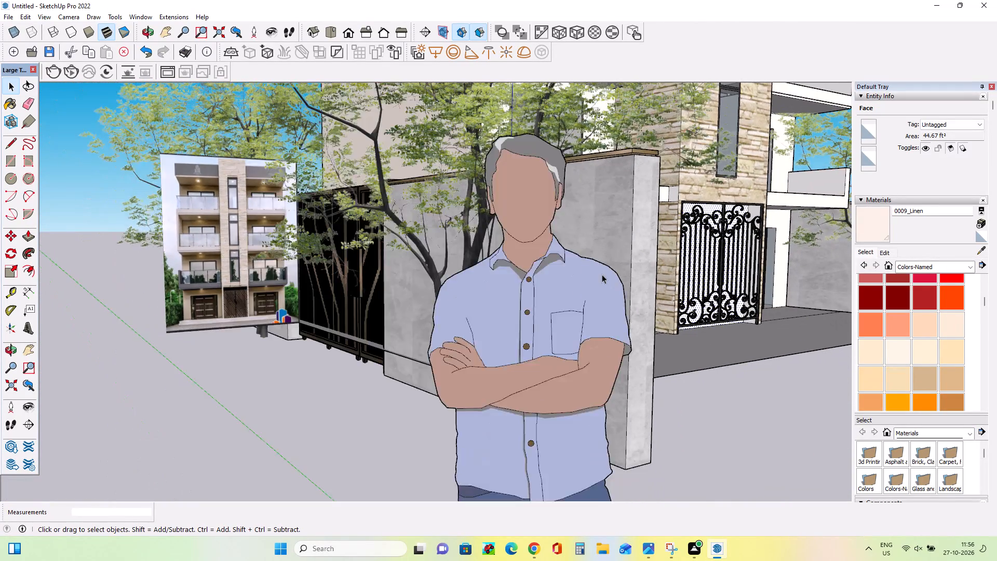
{"action": "scroll", "coordinate": [602, 274], "scroll_direction": "down", "scroll_amount": 9}
{"action": "middle_click_drag", "start_coordinate": [712, 260], "coordinate": [548, 266]}
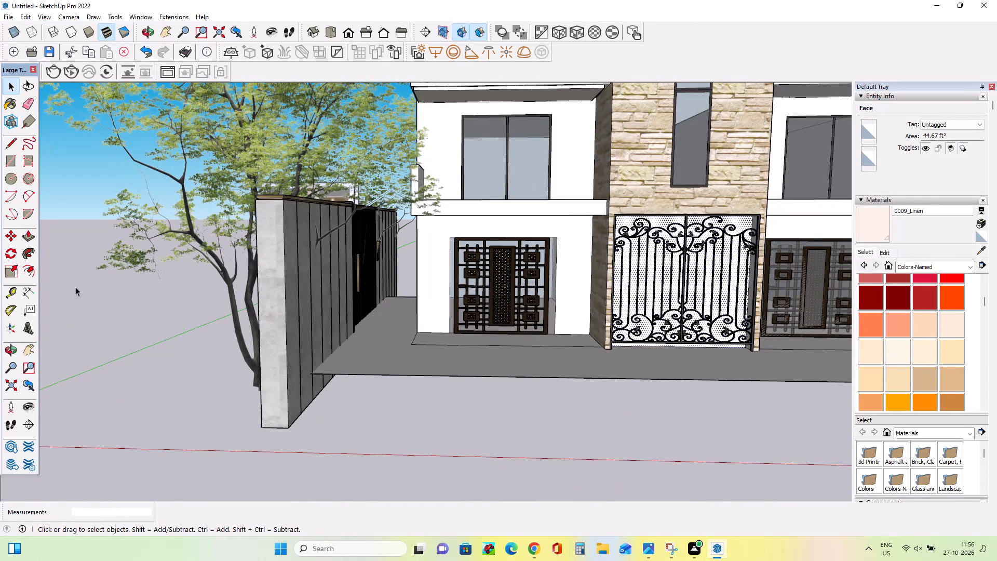
Paint the wall face behind the central entrance gate with 0028_AntiqueWhite from the Colors-Named materials.
{"action": "left_click", "coordinate": [28, 350]}
{"action": "left_click_drag", "start_coordinate": [245, 255], "coordinate": [62, 308]}
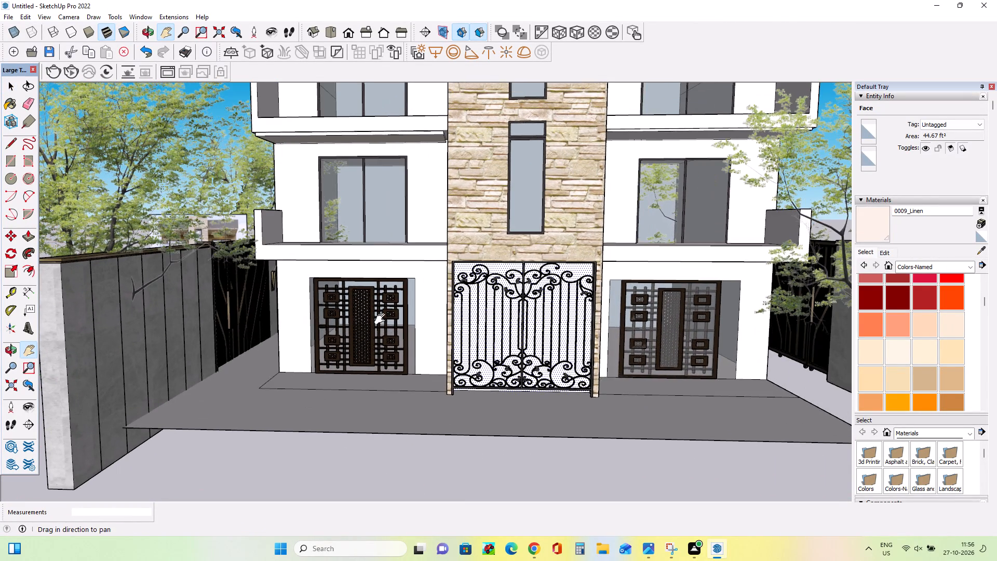
{"action": "middle_click_drag", "start_coordinate": [382, 319], "coordinate": [417, 332]}
{"action": "scroll", "coordinate": [580, 337], "scroll_direction": "up", "scroll_amount": 4}
{"action": "middle_click_drag", "start_coordinate": [569, 331], "coordinate": [569, 338]}
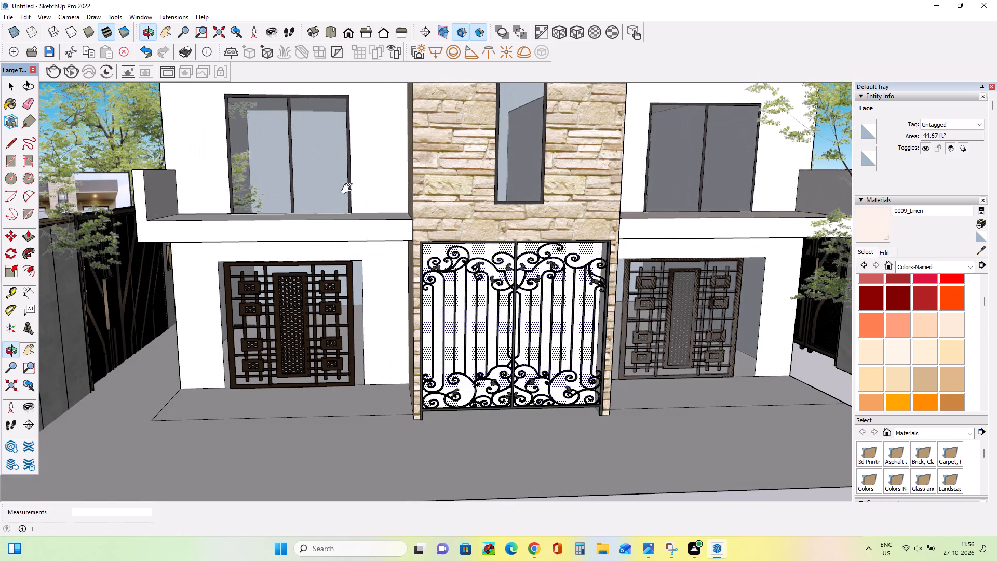
{"action": "middle_click_drag", "start_coordinate": [600, 336], "coordinate": [538, 313]}
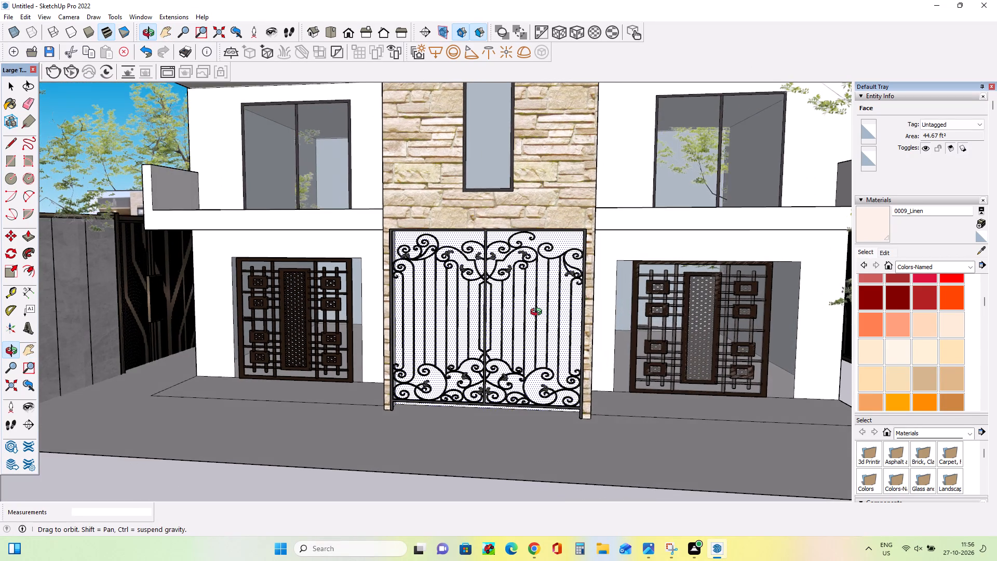
{"action": "middle_click_drag", "start_coordinate": [538, 313], "coordinate": [537, 308]}
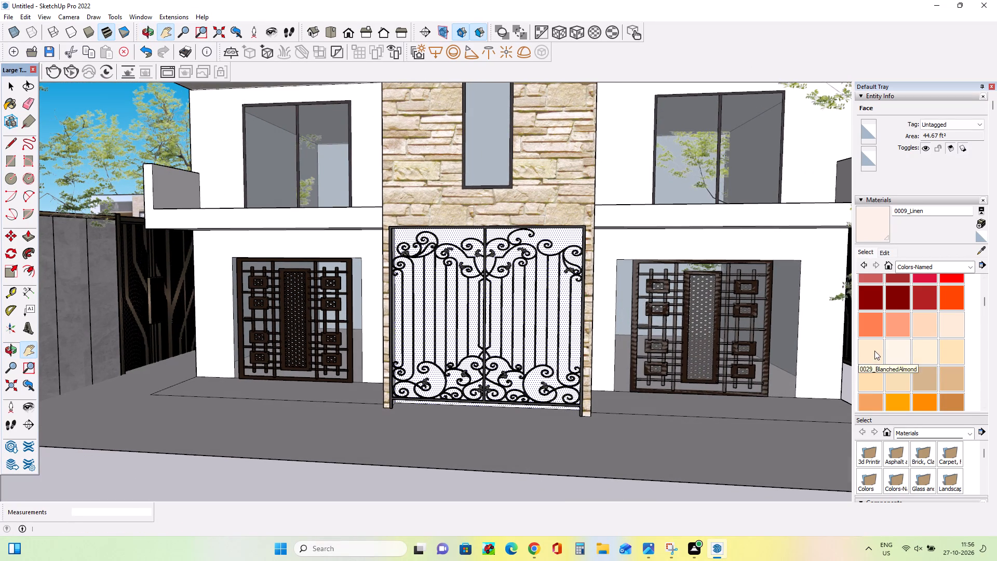
{"action": "left_click", "coordinate": [940, 328]}
{"action": "scroll", "coordinate": [545, 354], "scroll_direction": "up", "scroll_amount": 3}
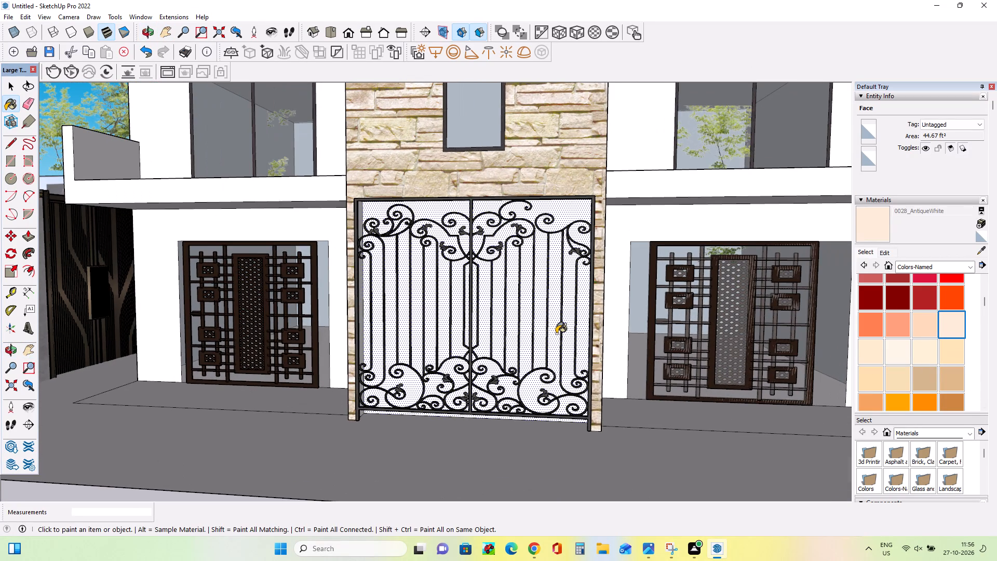
{"action": "left_click", "coordinate": [556, 333]}
{"action": "left_click", "coordinate": [555, 324]}
{"action": "middle_click_drag", "start_coordinate": [557, 336], "coordinate": [565, 351]}
{"action": "left_click", "coordinate": [556, 318]}
Draw a rectangle about 27' 7" by 3' 8" on the slab's underside plane, extending the slab towards the right boundary wall.
{"action": "scroll", "coordinate": [549, 406], "scroll_direction": "down", "scroll_amount": 13}
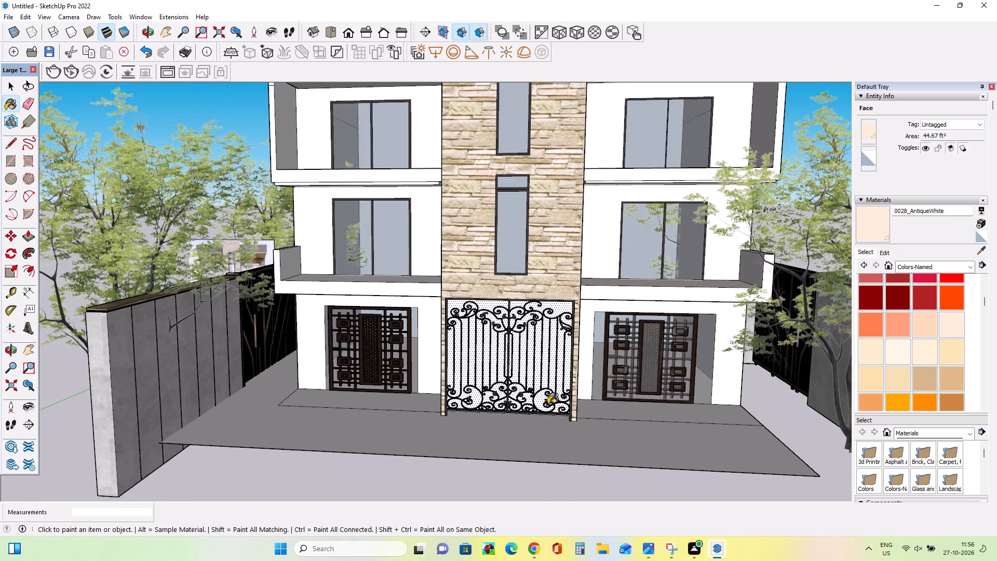
{"action": "scroll", "coordinate": [548, 404], "scroll_direction": "down", "scroll_amount": 16}
{"action": "middle_click_drag", "start_coordinate": [707, 402], "coordinate": [719, 400]}
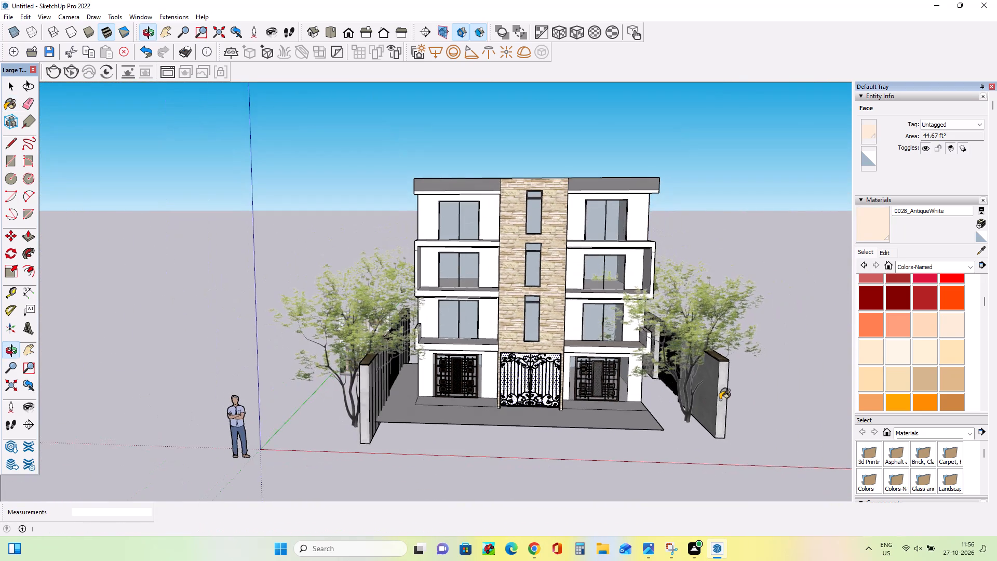
{"action": "scroll", "coordinate": [672, 410], "scroll_direction": "up", "scroll_amount": 6}
{"action": "middle_click_drag", "start_coordinate": [669, 414], "coordinate": [671, 429]}
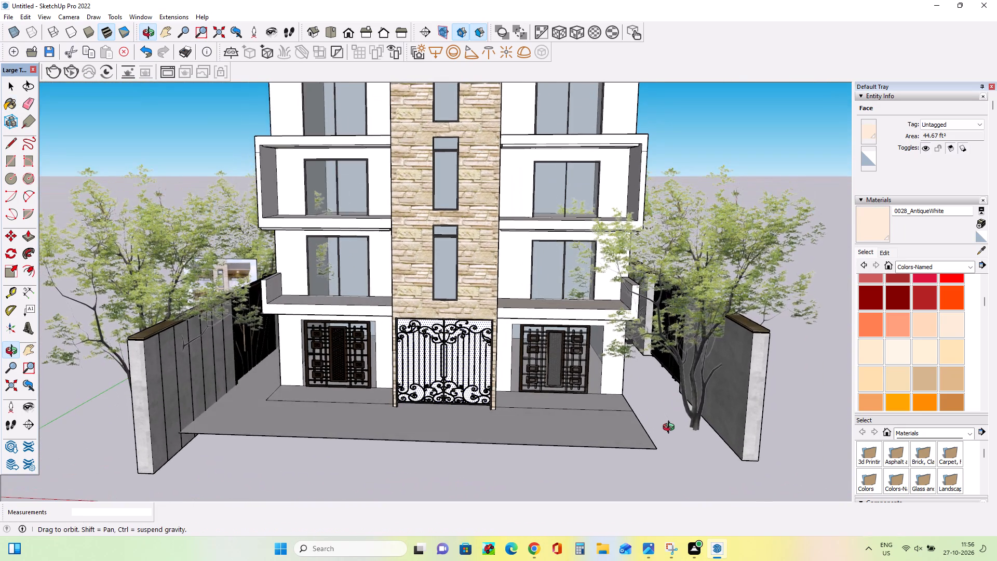
{"action": "middle_click_drag", "start_coordinate": [671, 429], "coordinate": [678, 436]}
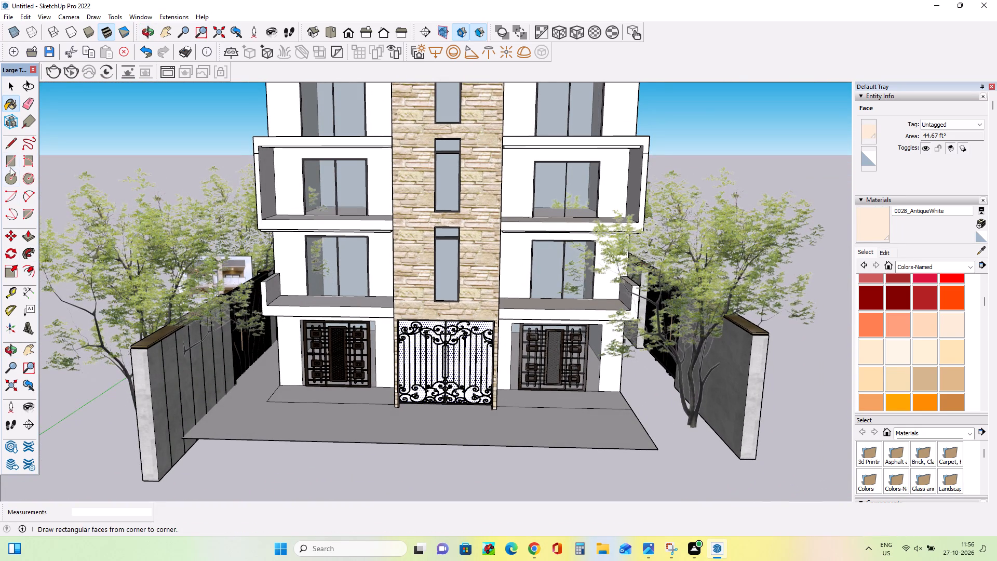
{"action": "left_click", "coordinate": [11, 164]}
{"action": "middle_click_drag", "start_coordinate": [582, 424], "coordinate": [563, 146]}
{"action": "scroll", "coordinate": [623, 287], "scroll_direction": "down", "scroll_amount": 8}
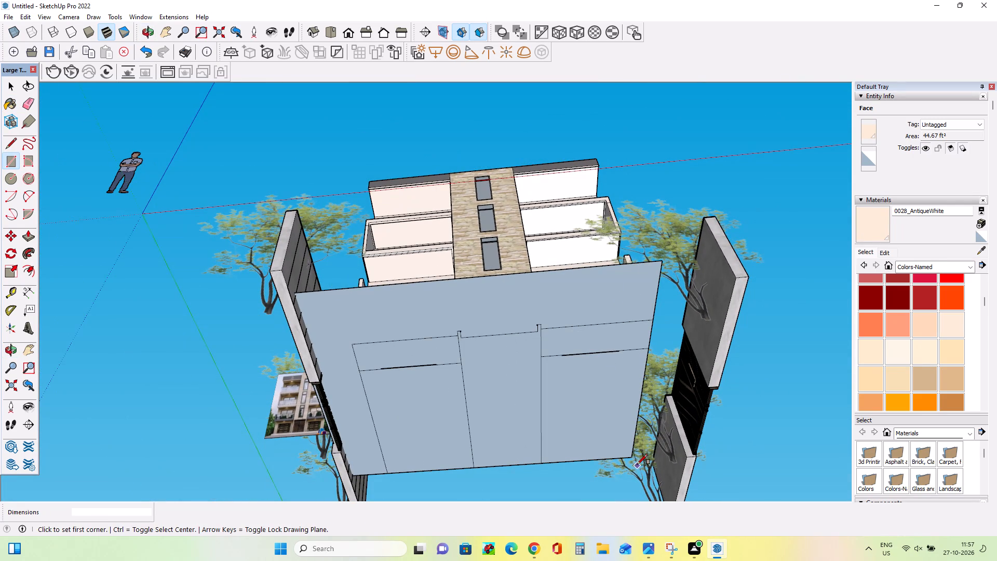
{"action": "left_click", "coordinate": [633, 454]}
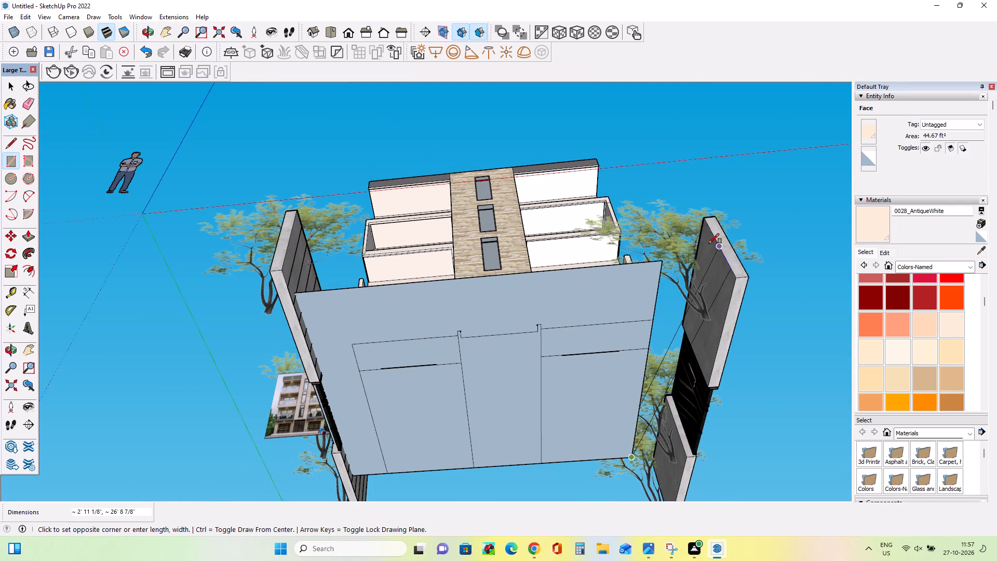
{"action": "left_click", "coordinate": [662, 263]}
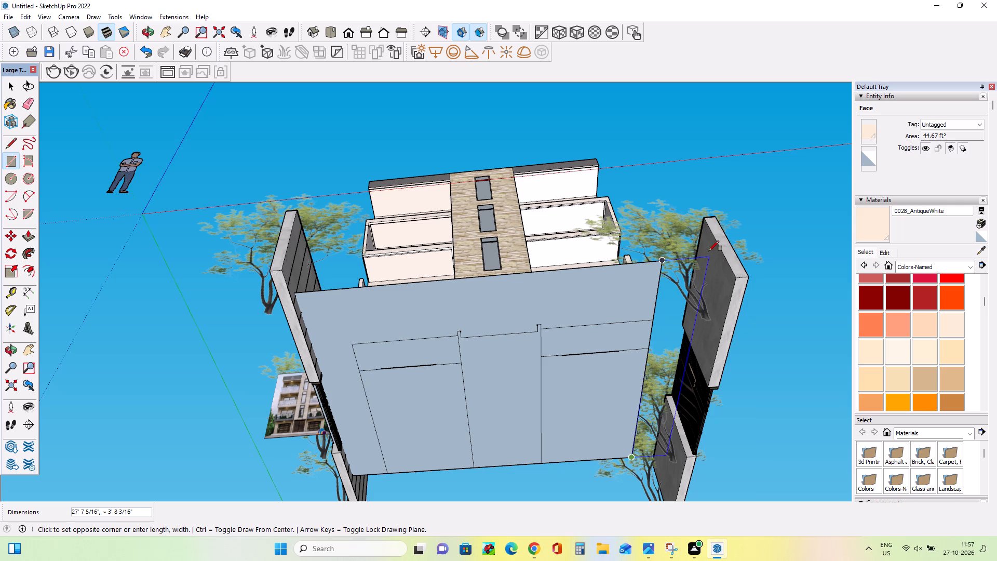
{"action": "left_click", "coordinate": [709, 251]}
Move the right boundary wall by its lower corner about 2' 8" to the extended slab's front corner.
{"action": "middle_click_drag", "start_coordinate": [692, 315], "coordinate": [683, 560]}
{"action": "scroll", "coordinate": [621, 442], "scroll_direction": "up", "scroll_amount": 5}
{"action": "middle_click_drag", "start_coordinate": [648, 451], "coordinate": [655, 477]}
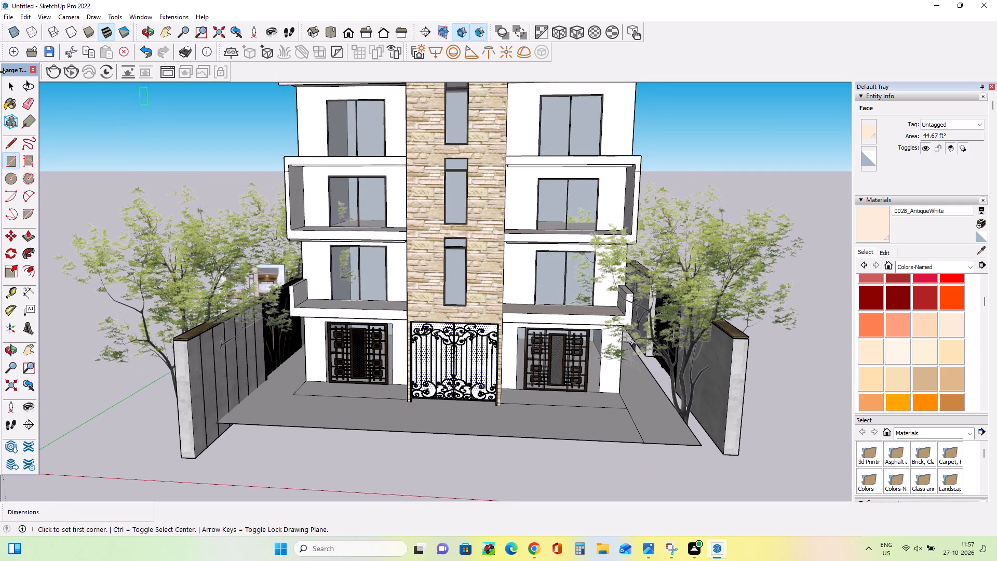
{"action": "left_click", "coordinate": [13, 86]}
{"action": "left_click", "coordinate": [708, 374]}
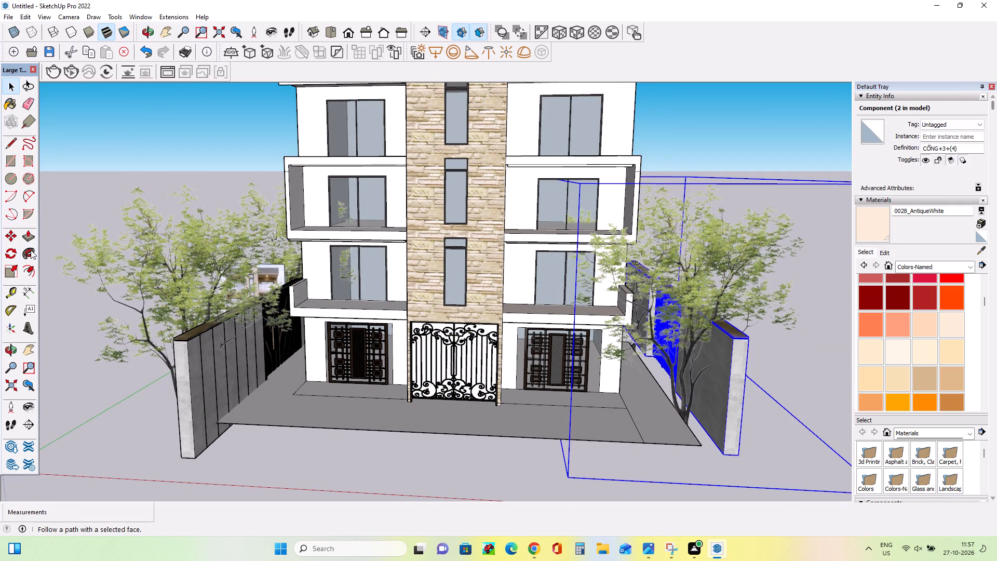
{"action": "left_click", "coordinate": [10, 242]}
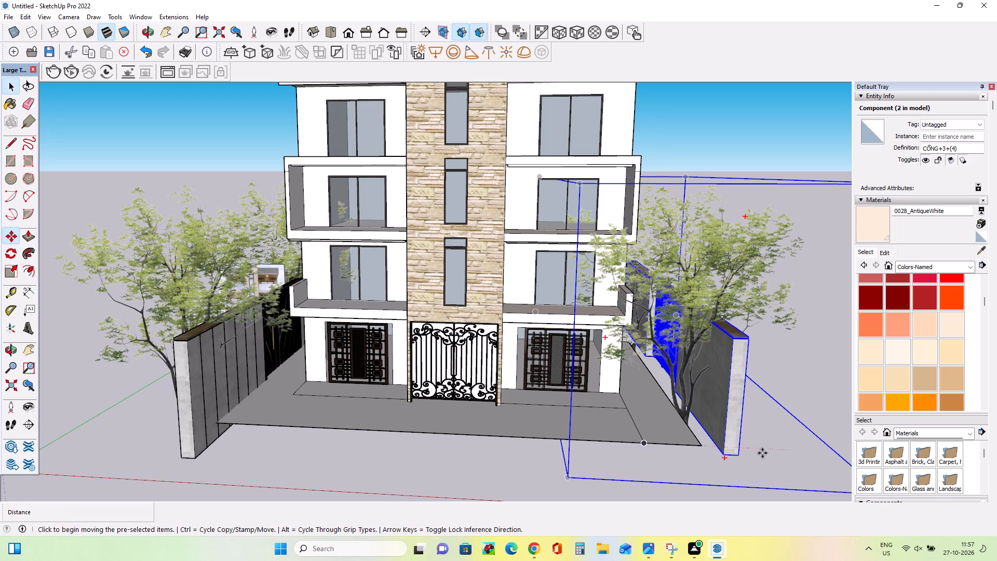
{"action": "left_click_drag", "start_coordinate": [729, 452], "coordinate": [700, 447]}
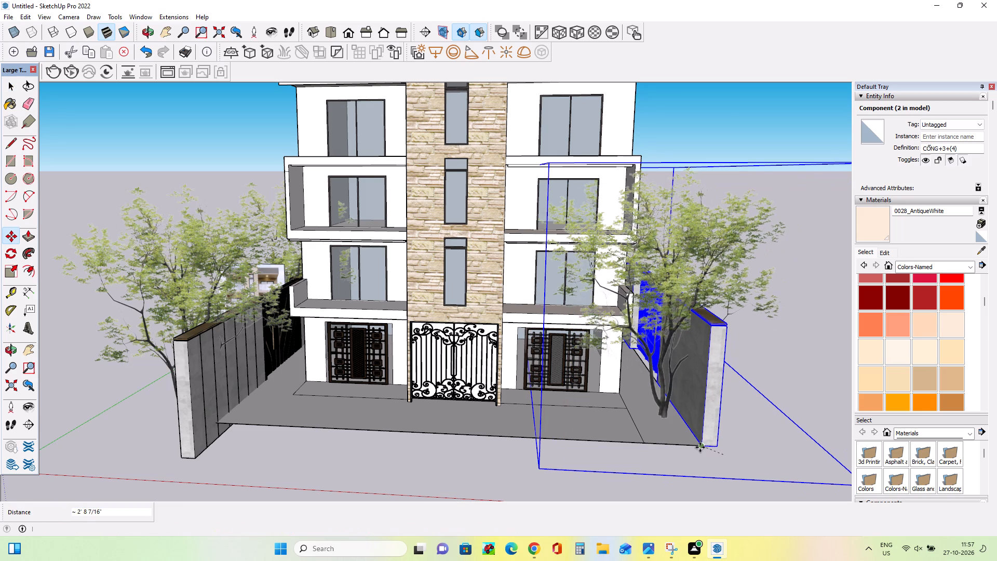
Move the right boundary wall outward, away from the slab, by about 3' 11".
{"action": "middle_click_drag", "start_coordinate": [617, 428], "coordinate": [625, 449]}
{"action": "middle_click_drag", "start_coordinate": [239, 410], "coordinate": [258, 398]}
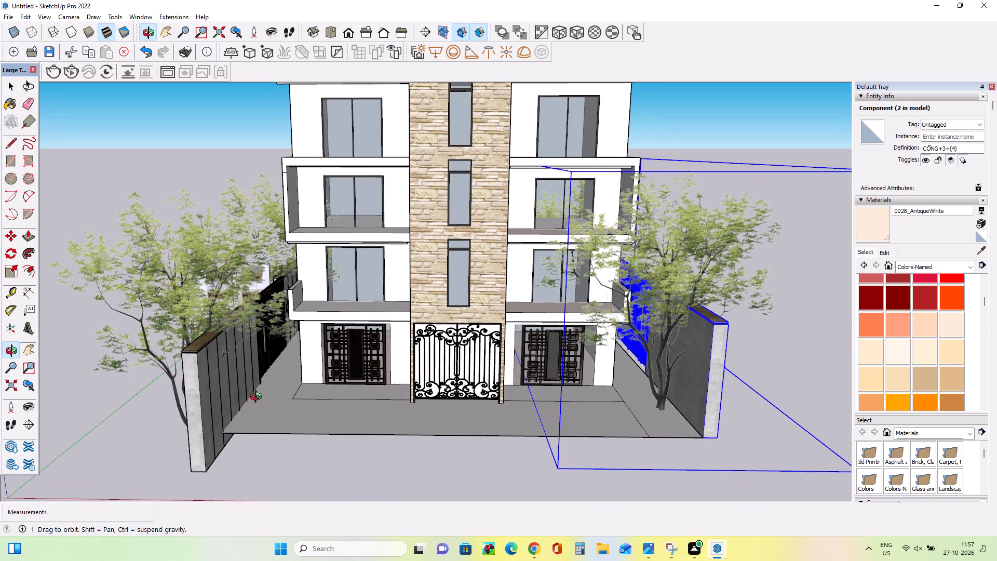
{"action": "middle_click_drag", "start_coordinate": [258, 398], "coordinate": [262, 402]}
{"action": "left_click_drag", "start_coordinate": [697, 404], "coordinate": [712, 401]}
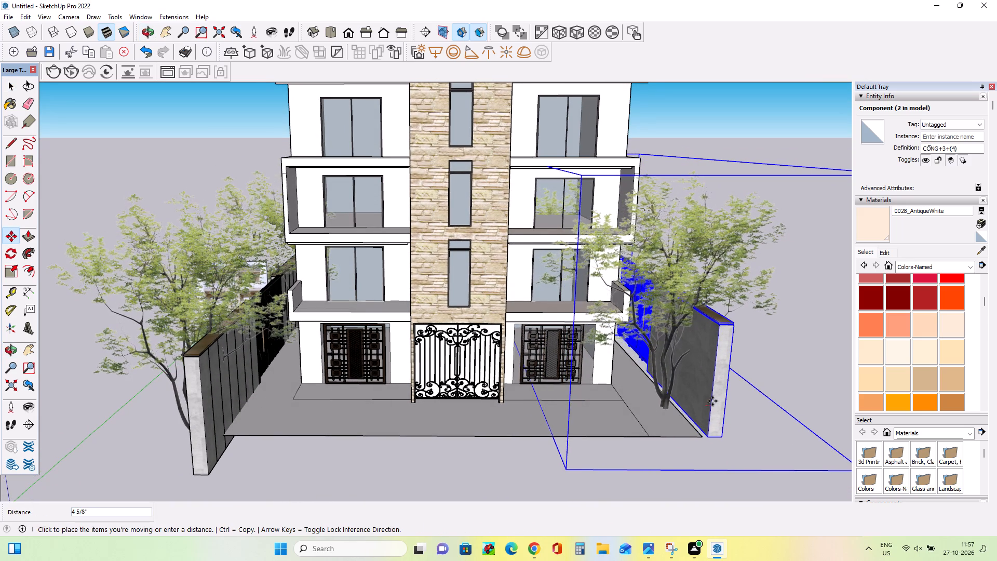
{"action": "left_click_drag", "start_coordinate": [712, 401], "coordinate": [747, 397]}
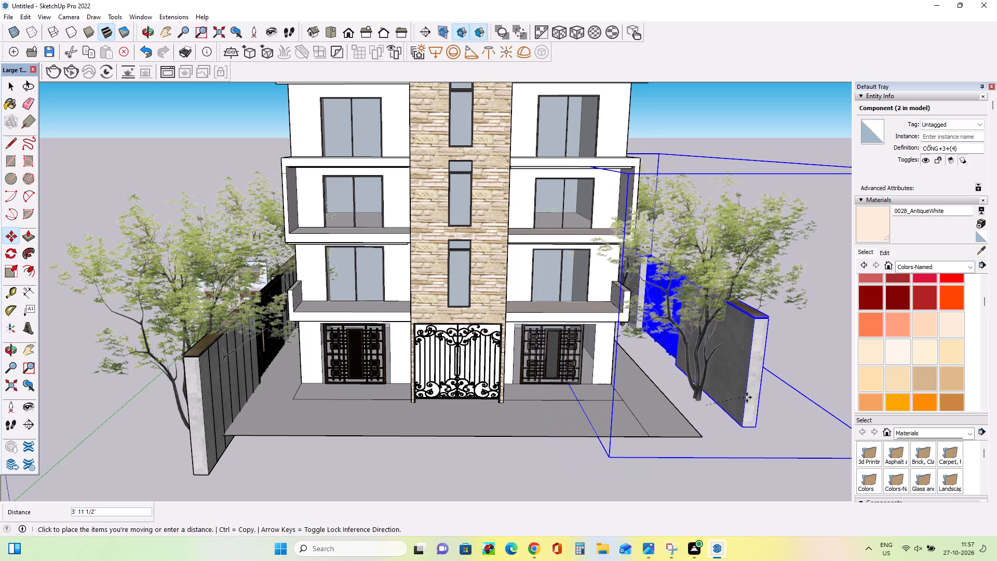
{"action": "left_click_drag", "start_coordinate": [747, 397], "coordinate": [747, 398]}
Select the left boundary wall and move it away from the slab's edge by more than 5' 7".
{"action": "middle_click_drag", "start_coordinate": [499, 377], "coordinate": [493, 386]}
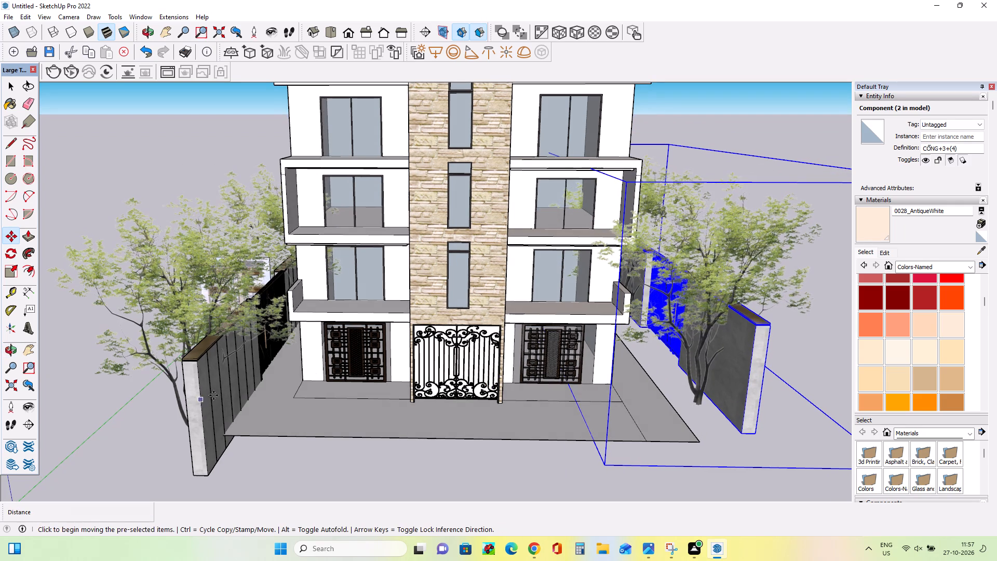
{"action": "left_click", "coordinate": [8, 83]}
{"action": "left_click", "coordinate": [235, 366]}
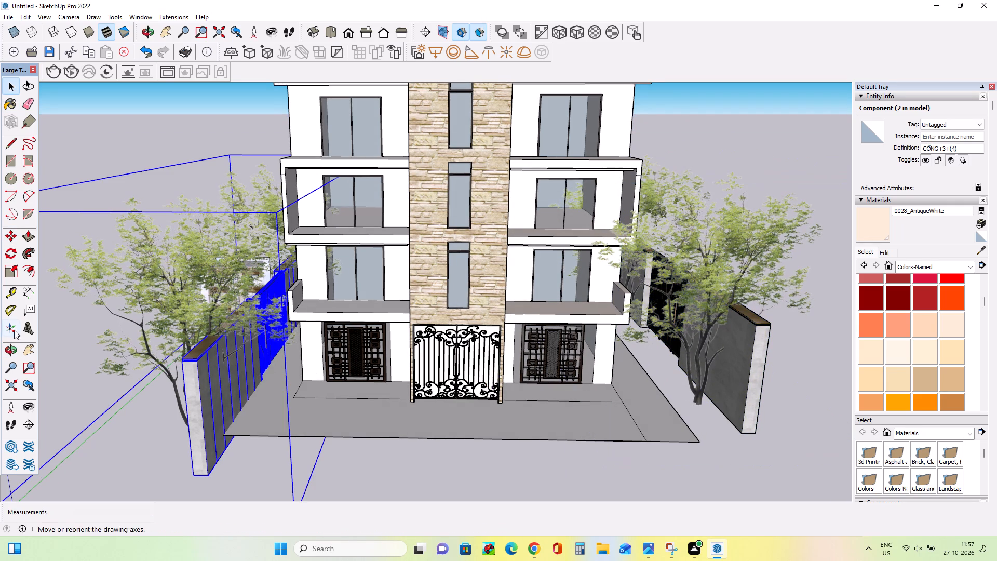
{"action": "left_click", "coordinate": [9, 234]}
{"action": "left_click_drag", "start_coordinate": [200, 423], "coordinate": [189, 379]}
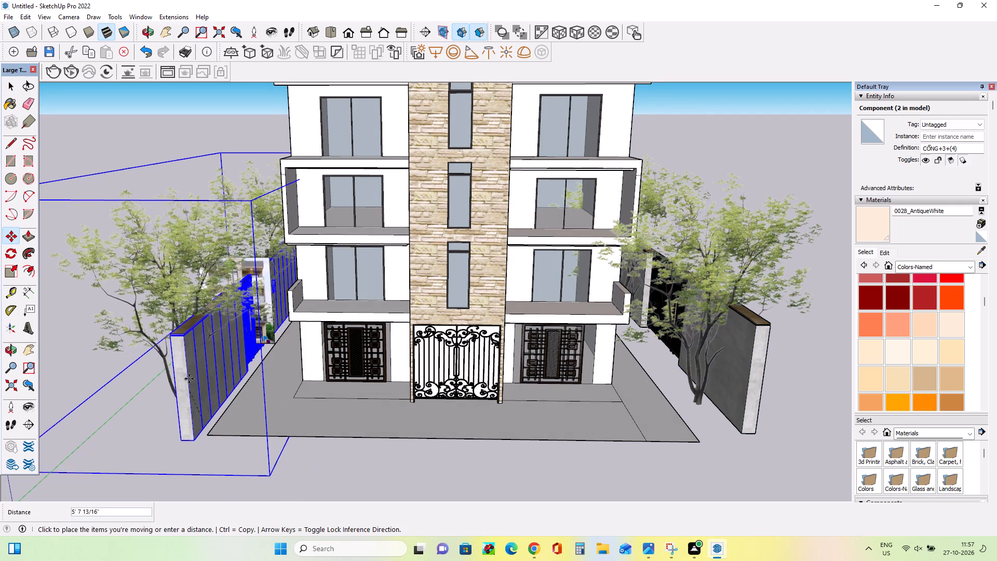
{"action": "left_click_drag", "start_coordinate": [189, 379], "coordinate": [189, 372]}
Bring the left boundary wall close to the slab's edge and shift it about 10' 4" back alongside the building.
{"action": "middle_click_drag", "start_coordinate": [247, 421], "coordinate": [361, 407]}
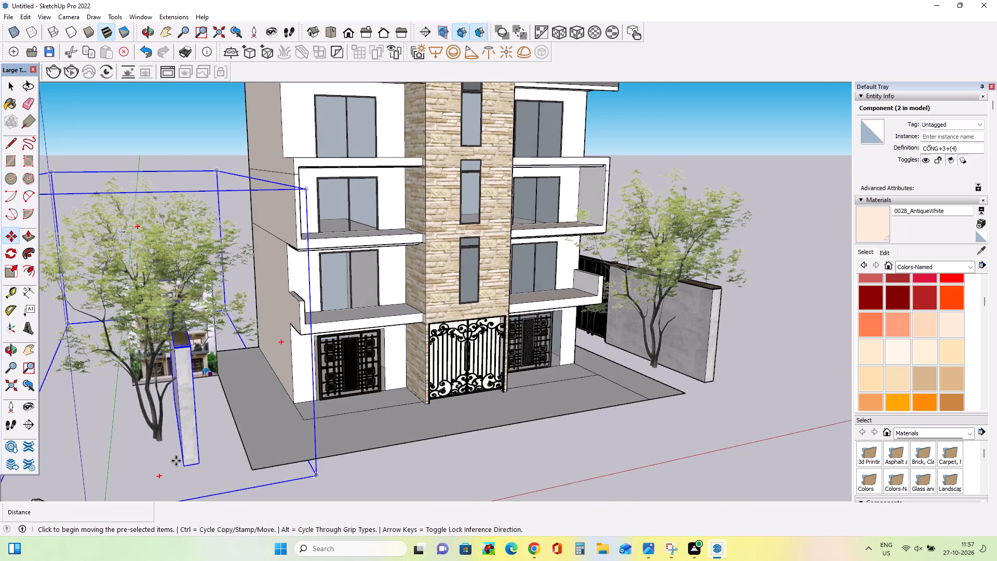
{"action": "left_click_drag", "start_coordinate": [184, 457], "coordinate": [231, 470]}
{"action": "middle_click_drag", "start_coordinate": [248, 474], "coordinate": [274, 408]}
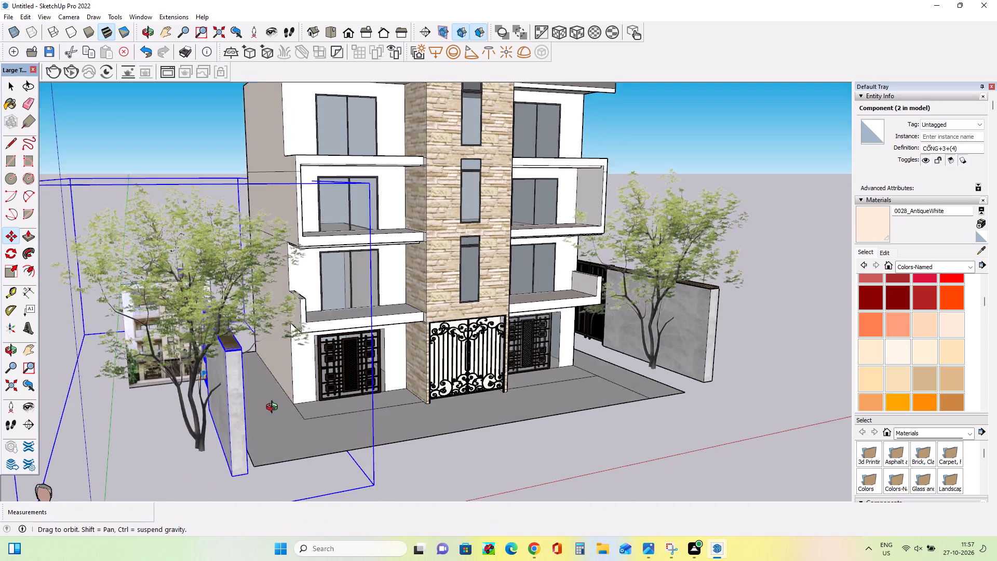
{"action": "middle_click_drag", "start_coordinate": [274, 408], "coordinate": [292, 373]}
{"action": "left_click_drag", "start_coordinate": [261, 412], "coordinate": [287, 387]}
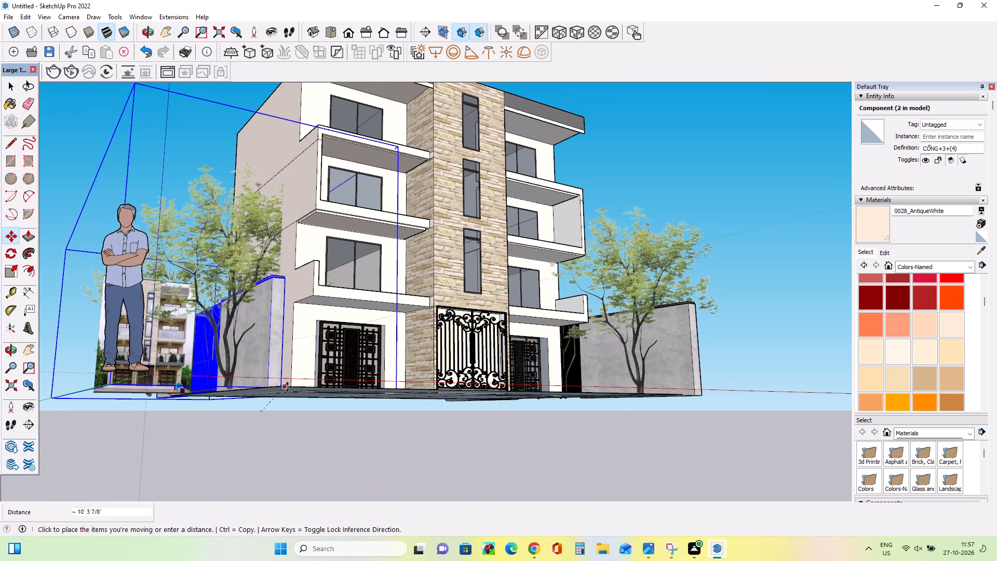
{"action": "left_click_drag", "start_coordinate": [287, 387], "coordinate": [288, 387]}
Move the left boundary wall about 13' forward so its lower corner meets the slab's front left corner.
{"action": "middle_click_drag", "start_coordinate": [301, 403], "coordinate": [240, 485]}
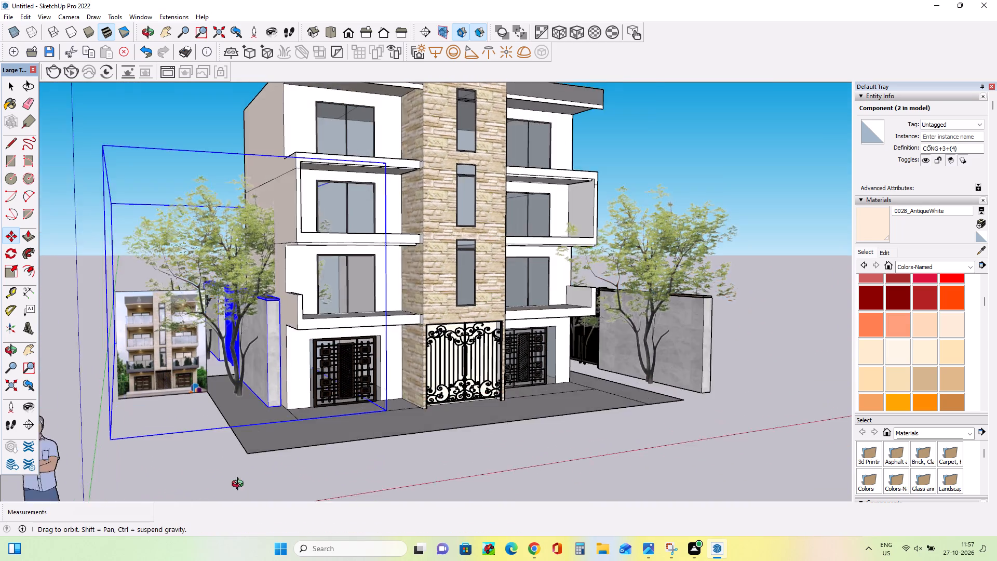
{"action": "middle_click_drag", "start_coordinate": [240, 485], "coordinate": [214, 484]}
{"action": "scroll", "coordinate": [235, 411], "scroll_direction": "up", "scroll_amount": 5}
{"action": "left_click_drag", "start_coordinate": [285, 392], "coordinate": [222, 449]}
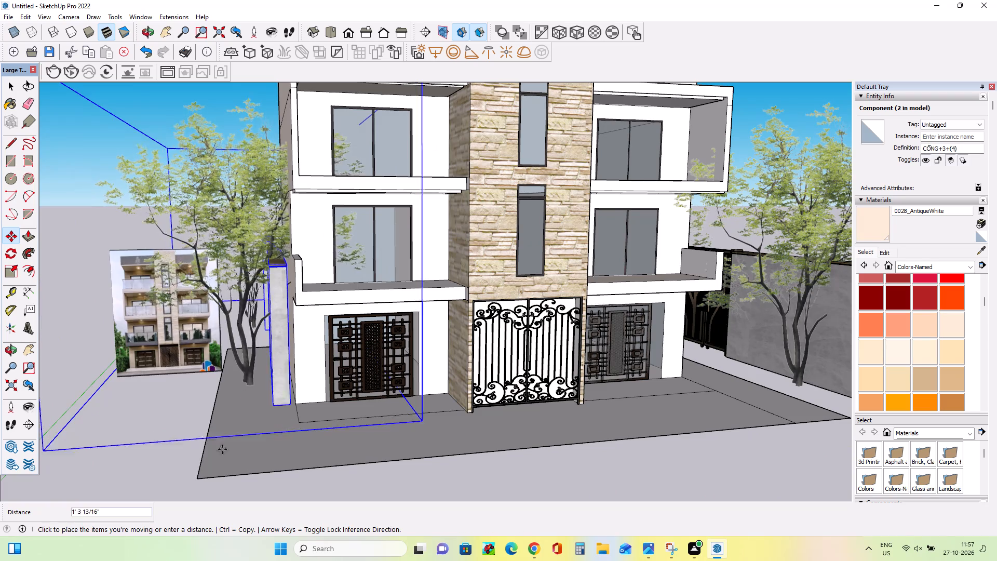
{"action": "left_click_drag", "start_coordinate": [222, 449], "coordinate": [186, 478]}
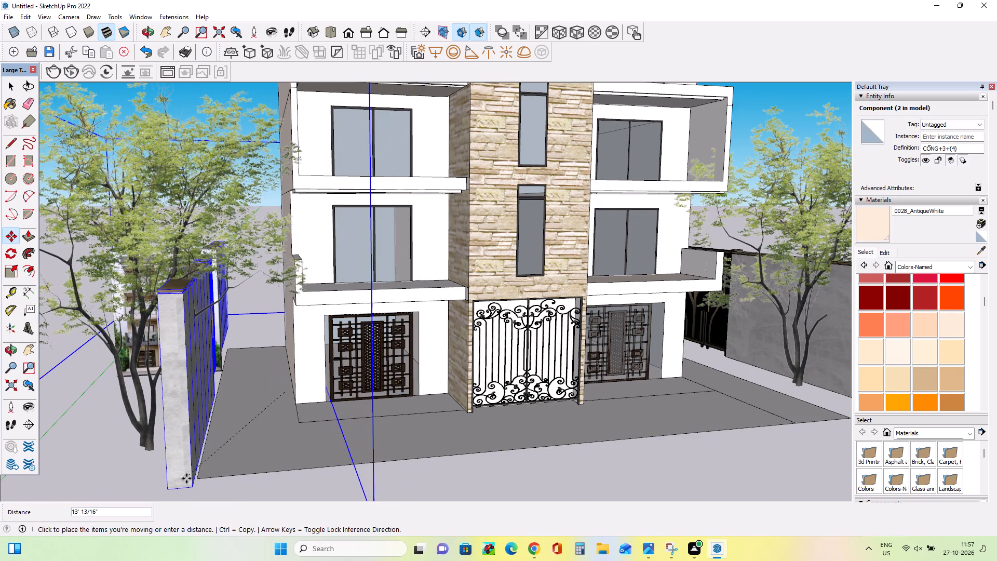
{"action": "left_click_drag", "start_coordinate": [186, 478], "coordinate": [189, 478]}
Move the right boundary wall by its lower corner inward, close to the slab's front right corner.
{"action": "scroll", "coordinate": [145, 440], "scroll_direction": "down", "scroll_amount": 7}
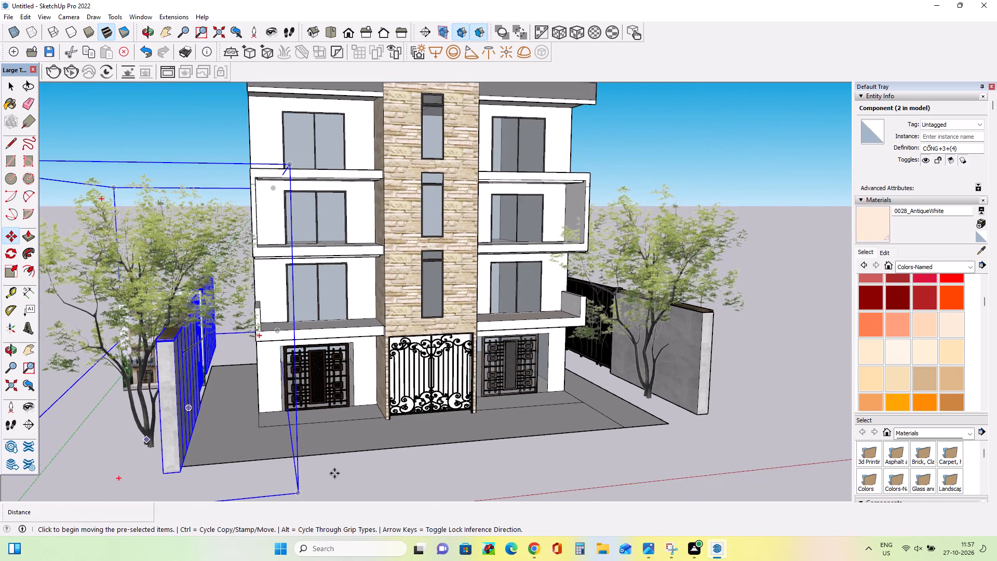
{"action": "middle_click_drag", "start_coordinate": [350, 473], "coordinate": [291, 459]}
{"action": "scroll", "coordinate": [637, 444], "scroll_direction": "up", "scroll_amount": 3}
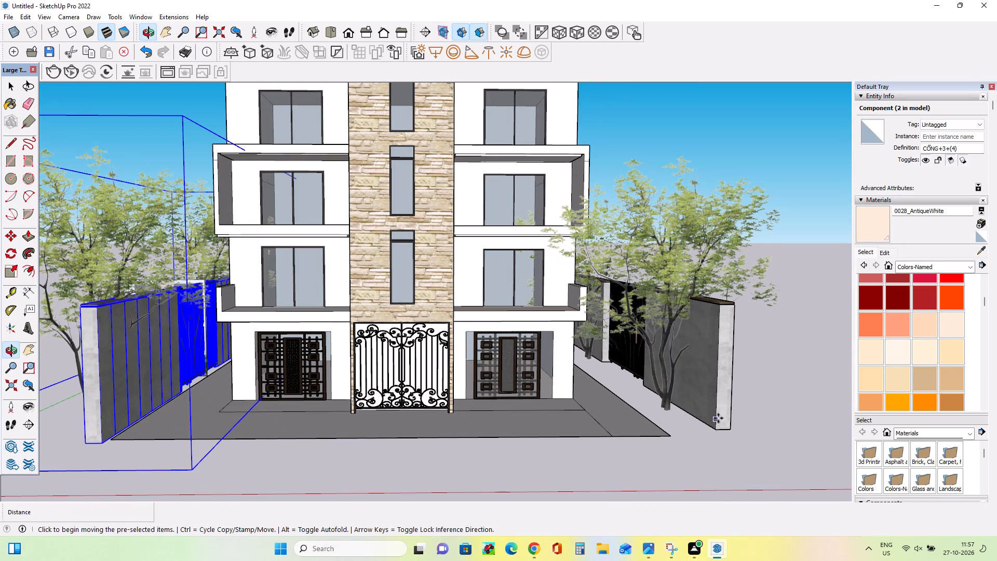
{"action": "left_click", "coordinate": [6, 87]}
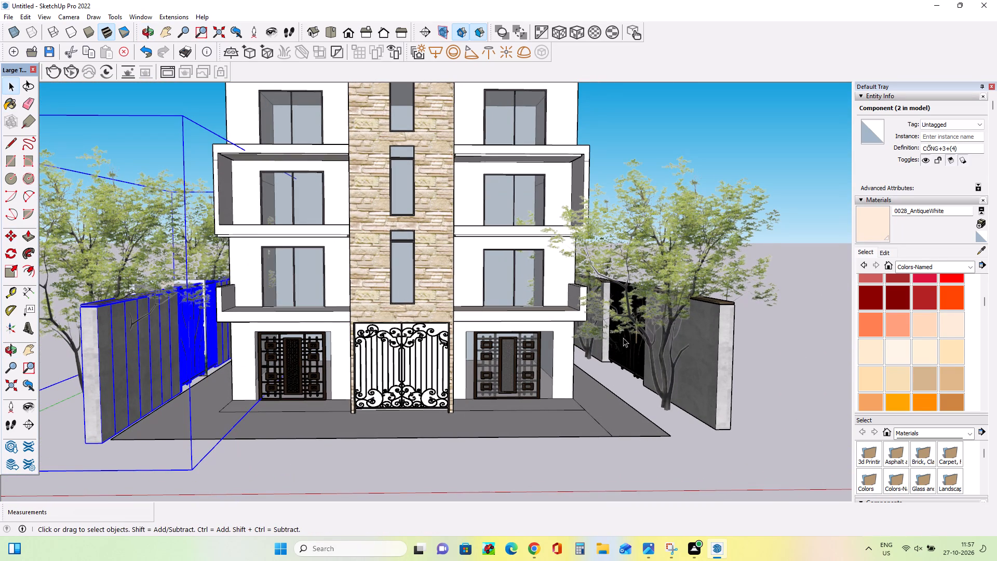
{"action": "left_click", "coordinate": [684, 379]}
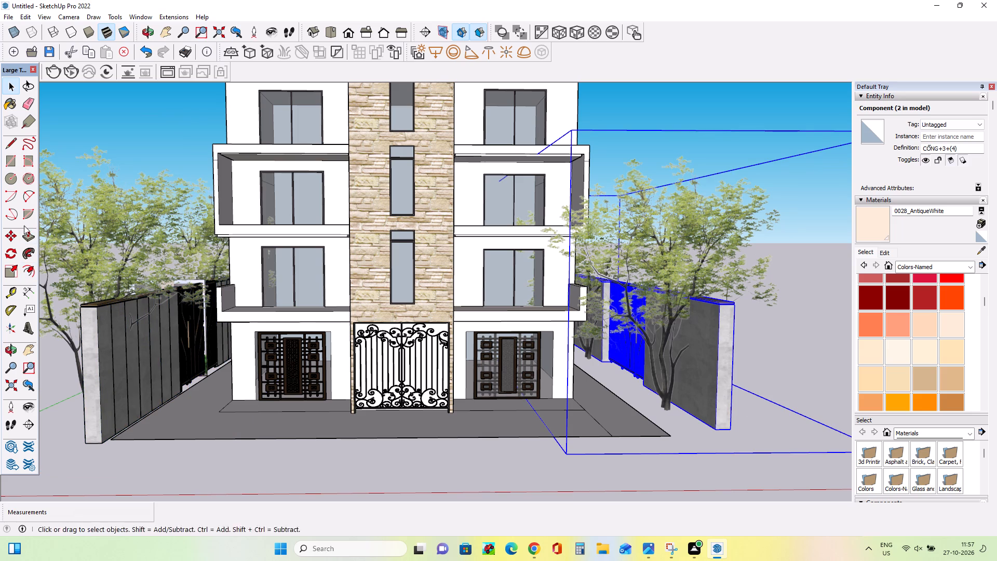
{"action": "left_click", "coordinate": [11, 235]}
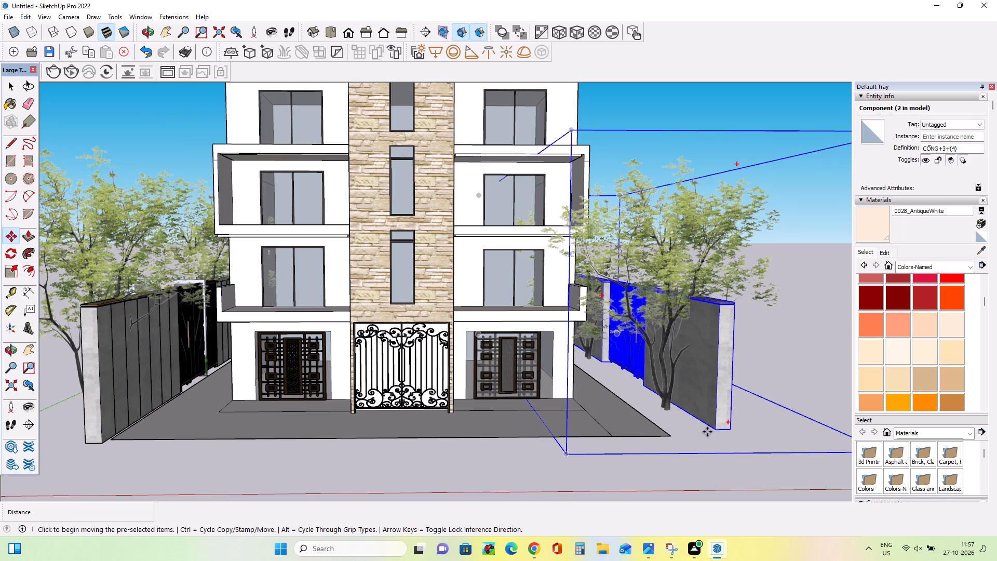
{"action": "left_click_drag", "start_coordinate": [716, 429], "coordinate": [679, 439]}
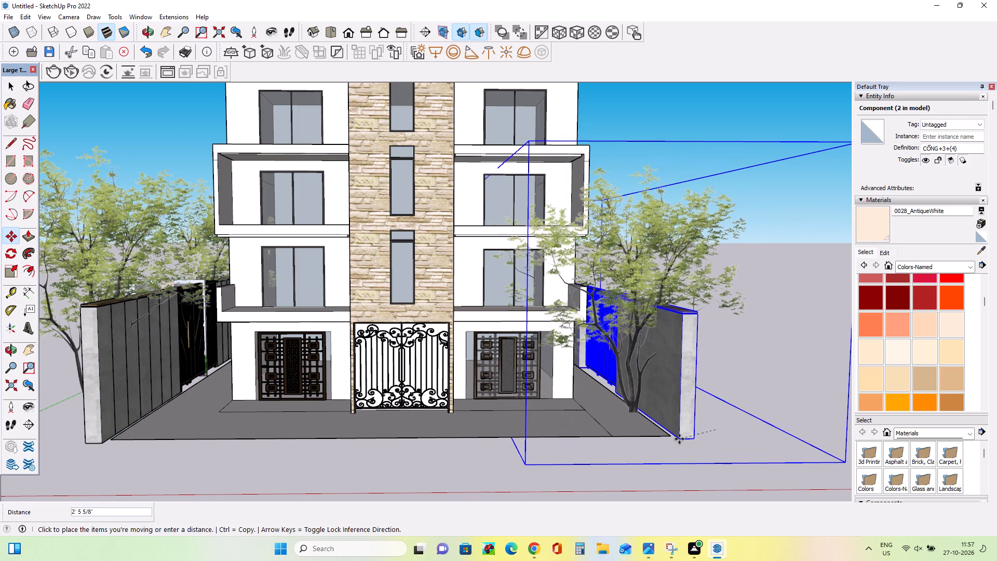
{"action": "left_click_drag", "start_coordinate": [679, 439], "coordinate": [700, 440]}
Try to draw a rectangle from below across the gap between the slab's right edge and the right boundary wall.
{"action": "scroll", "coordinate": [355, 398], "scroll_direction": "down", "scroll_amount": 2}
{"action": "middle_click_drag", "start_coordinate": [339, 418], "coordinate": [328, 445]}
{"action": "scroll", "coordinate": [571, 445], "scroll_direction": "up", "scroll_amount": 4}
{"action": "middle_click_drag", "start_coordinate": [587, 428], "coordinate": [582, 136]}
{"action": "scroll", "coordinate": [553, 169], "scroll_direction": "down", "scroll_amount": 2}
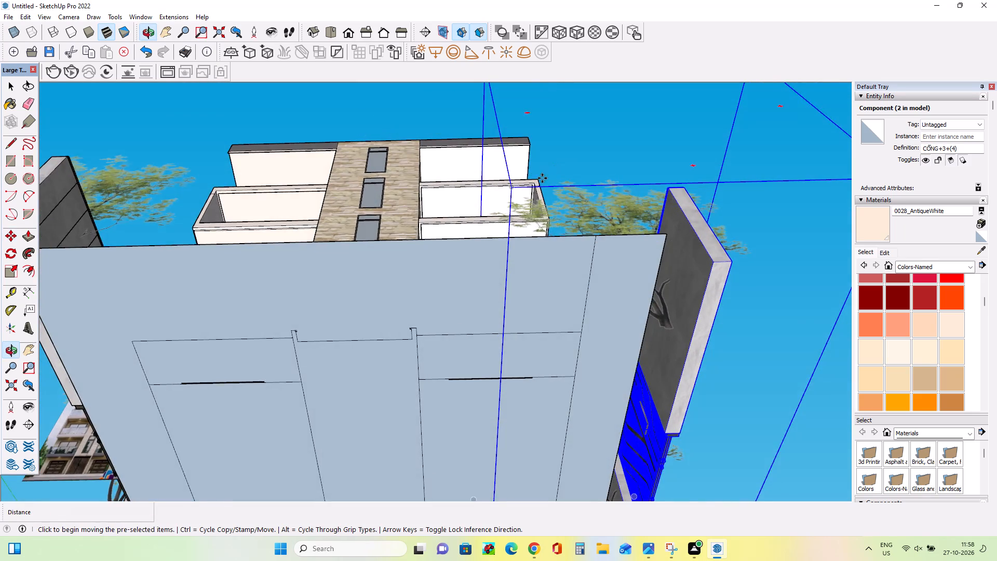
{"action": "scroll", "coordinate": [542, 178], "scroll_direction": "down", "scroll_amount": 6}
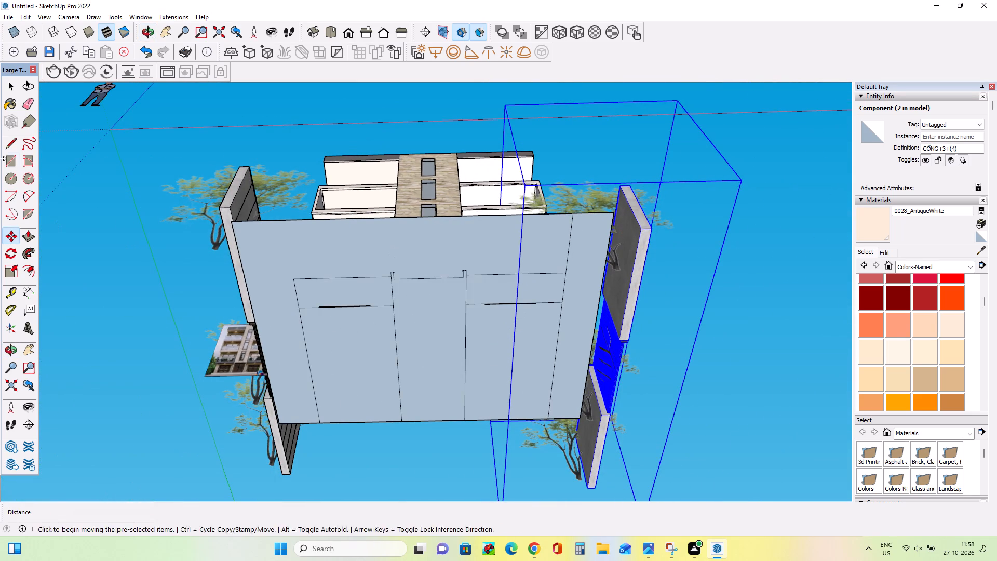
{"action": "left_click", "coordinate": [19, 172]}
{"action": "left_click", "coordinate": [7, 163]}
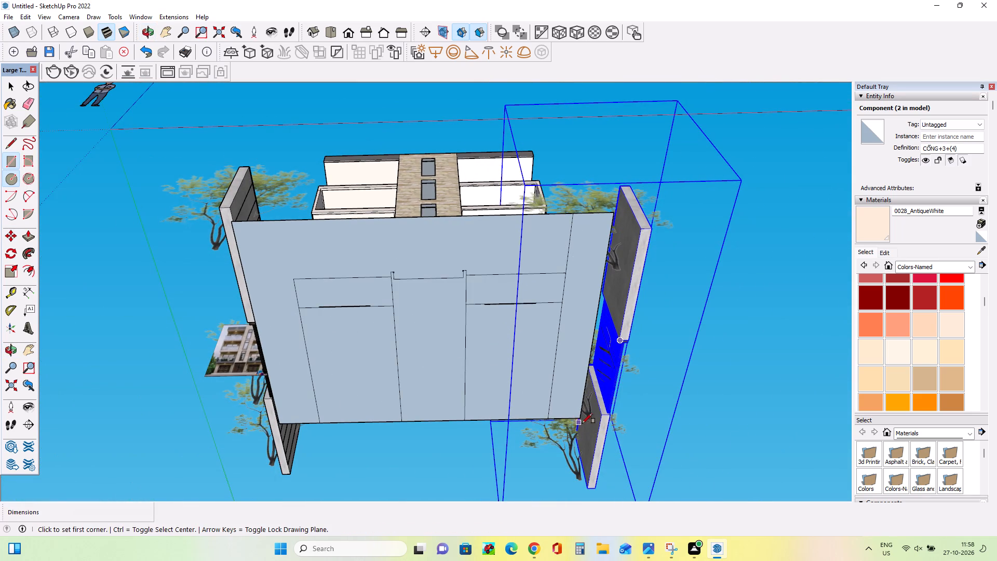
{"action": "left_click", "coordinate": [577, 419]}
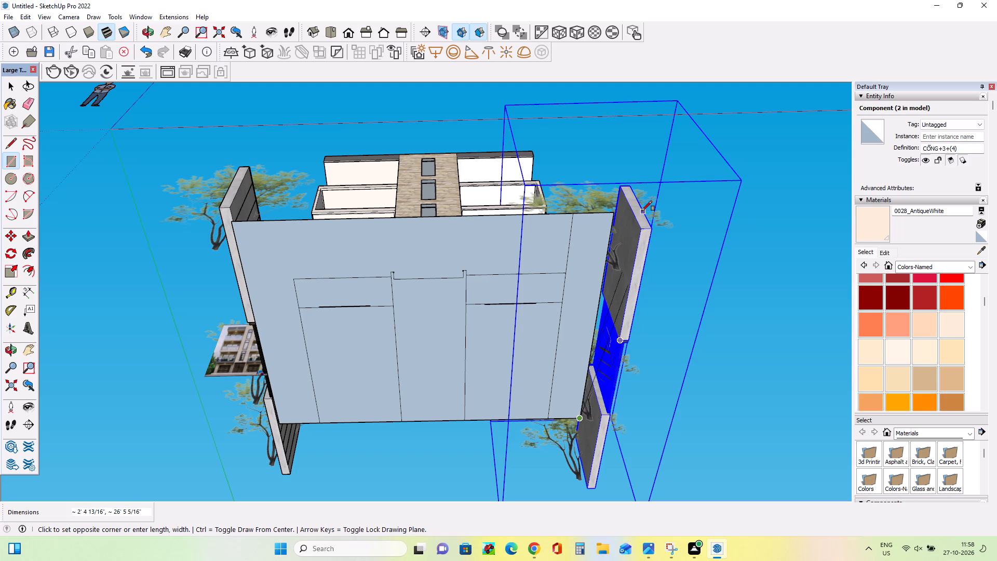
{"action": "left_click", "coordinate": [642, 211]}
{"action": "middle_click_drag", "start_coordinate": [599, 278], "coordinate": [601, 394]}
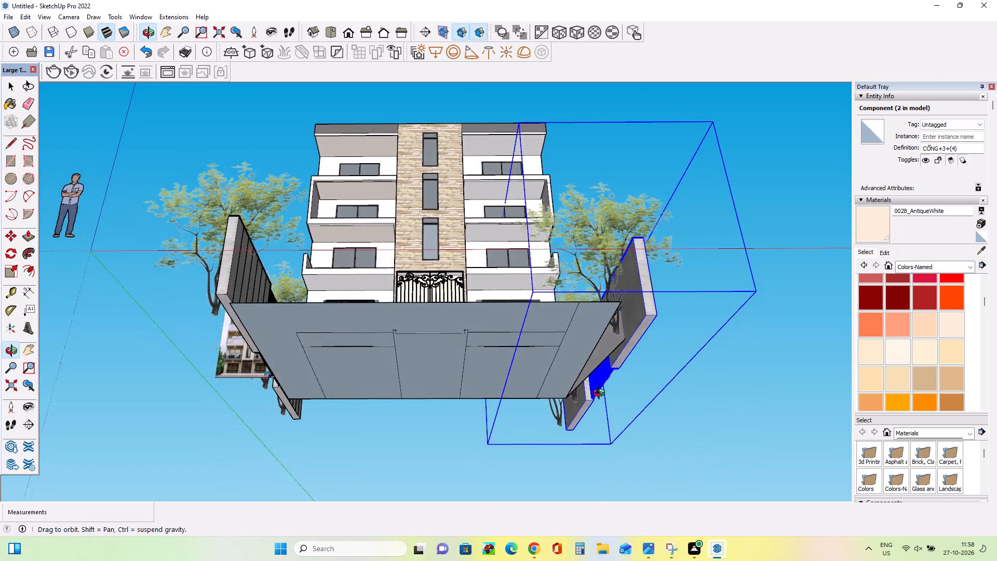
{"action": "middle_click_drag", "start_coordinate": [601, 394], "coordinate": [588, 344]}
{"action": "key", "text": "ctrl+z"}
Draw a ground rectangle about 12' 1" by 1' 6" from the slab's front right corner, filling the gap to the boundary wall.
{"action": "left_click", "coordinate": [611, 253]}
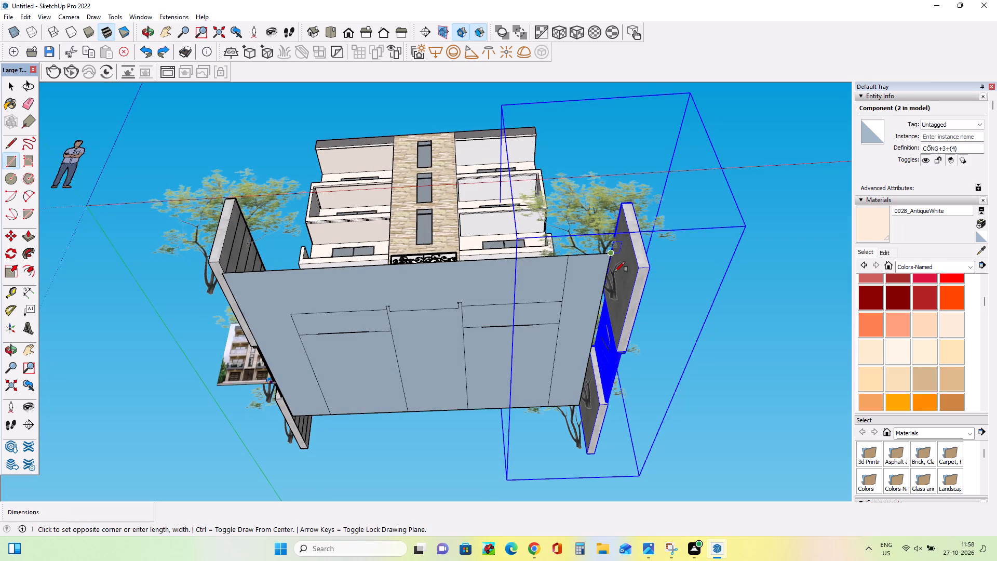
{"action": "left_click", "coordinate": [580, 407]}
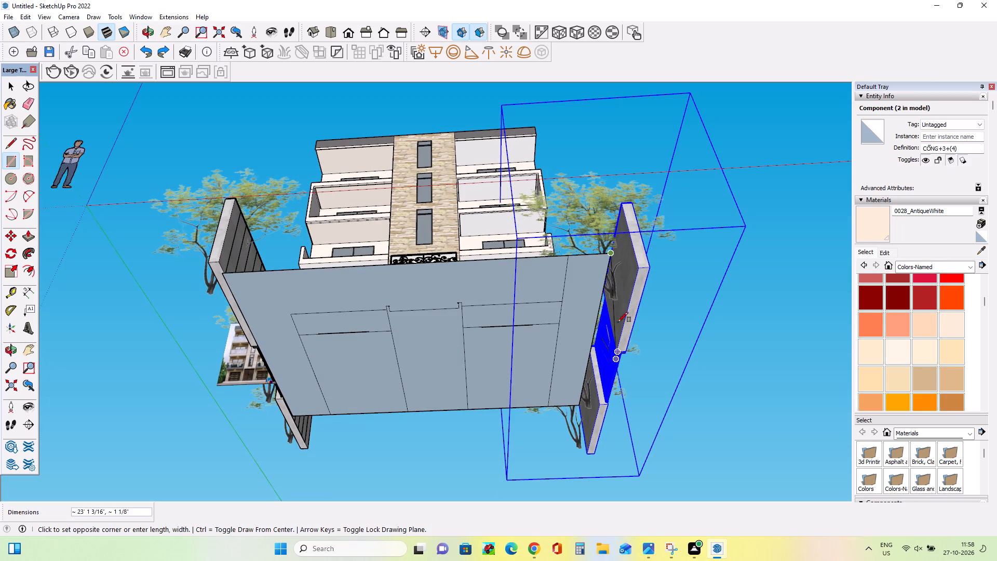
{"action": "left_click", "coordinate": [629, 250]}
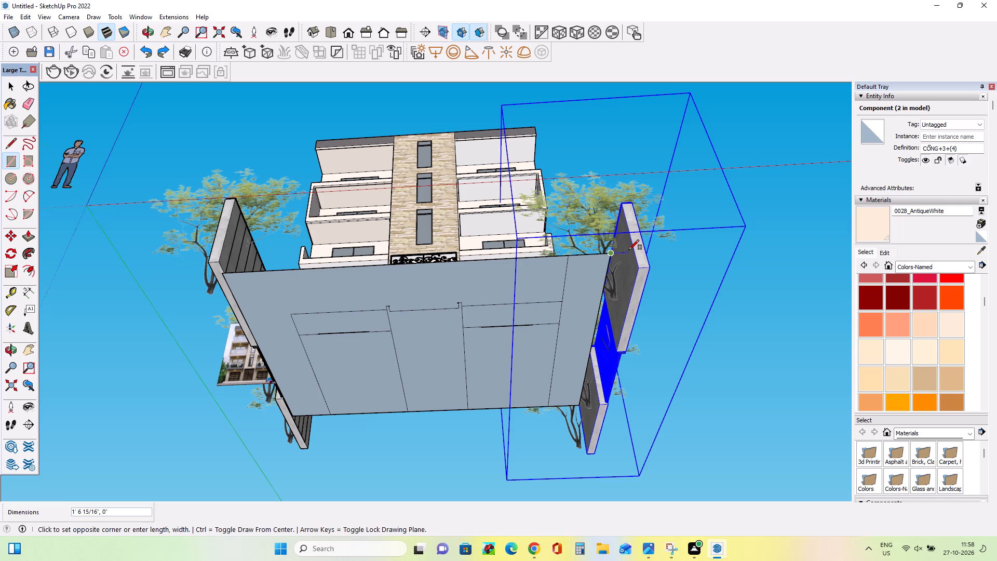
{"action": "middle_click_drag", "start_coordinate": [619, 278], "coordinate": [669, 522]}
{"action": "scroll", "coordinate": [592, 365], "scroll_direction": "up", "scroll_amount": 3}
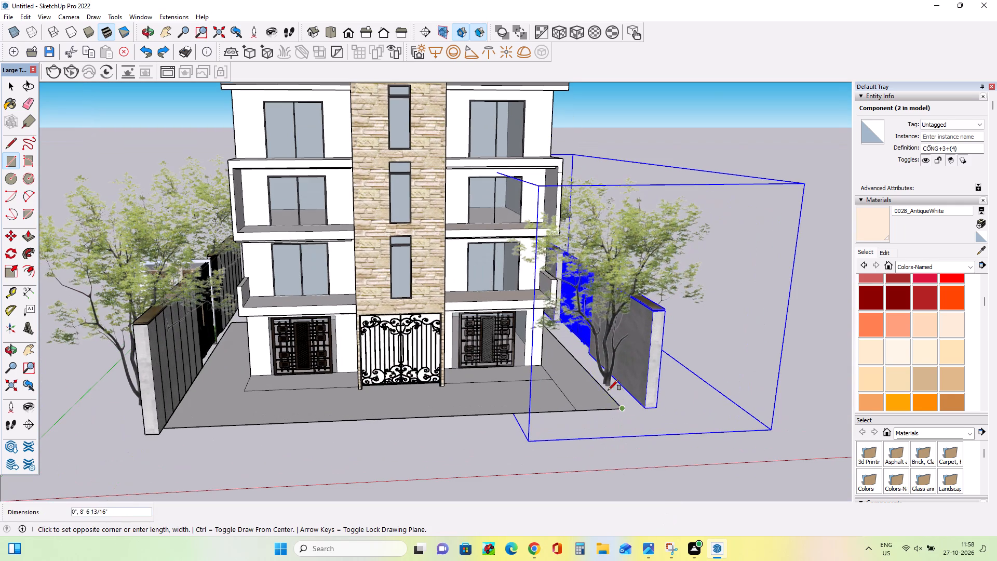
{"action": "left_click", "coordinate": [626, 409]}
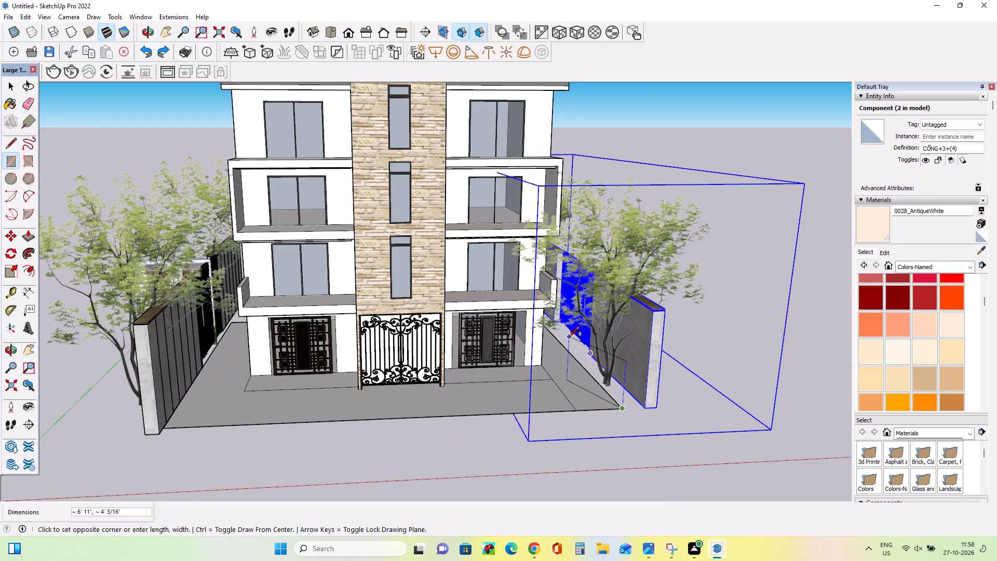
{"action": "middle_click_drag", "start_coordinate": [558, 363], "coordinate": [594, 455]}
{"action": "scroll", "coordinate": [561, 339], "scroll_direction": "up", "scroll_amount": 8}
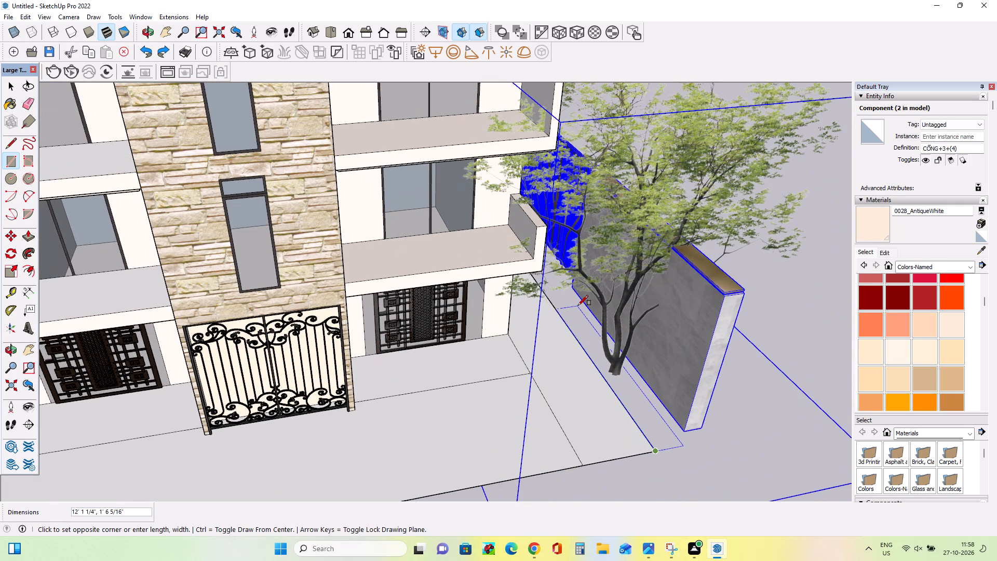
{"action": "left_click", "coordinate": [580, 302]}
Draw a second ground rectangle behind the first, continuing along the slab's right edge toward the rear beside the boundary wall.
{"action": "middle_click_drag", "start_coordinate": [562, 394], "coordinate": [443, 287]}
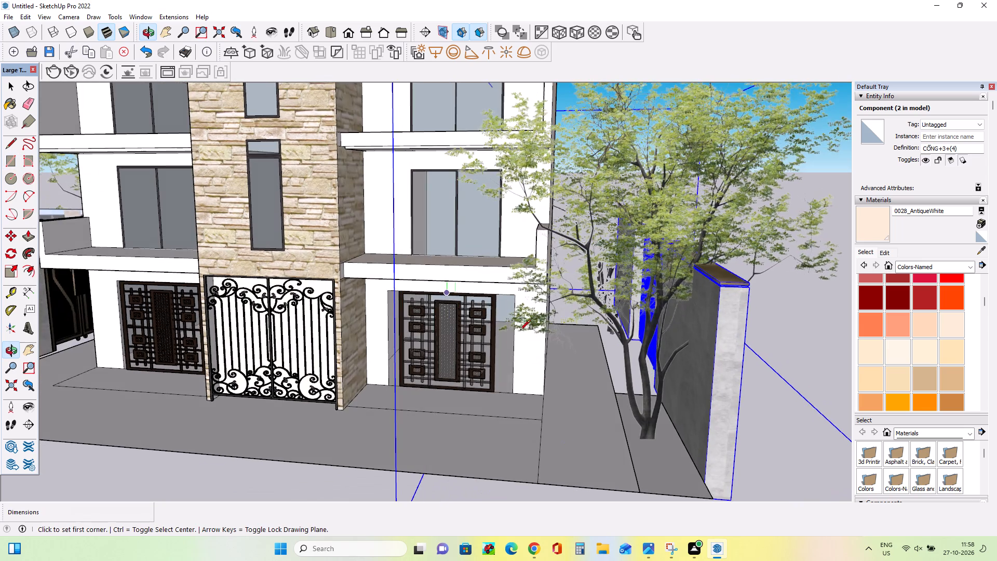
{"action": "scroll", "coordinate": [555, 351], "scroll_direction": "up", "scroll_amount": 2}
{"action": "left_click", "coordinate": [623, 401]}
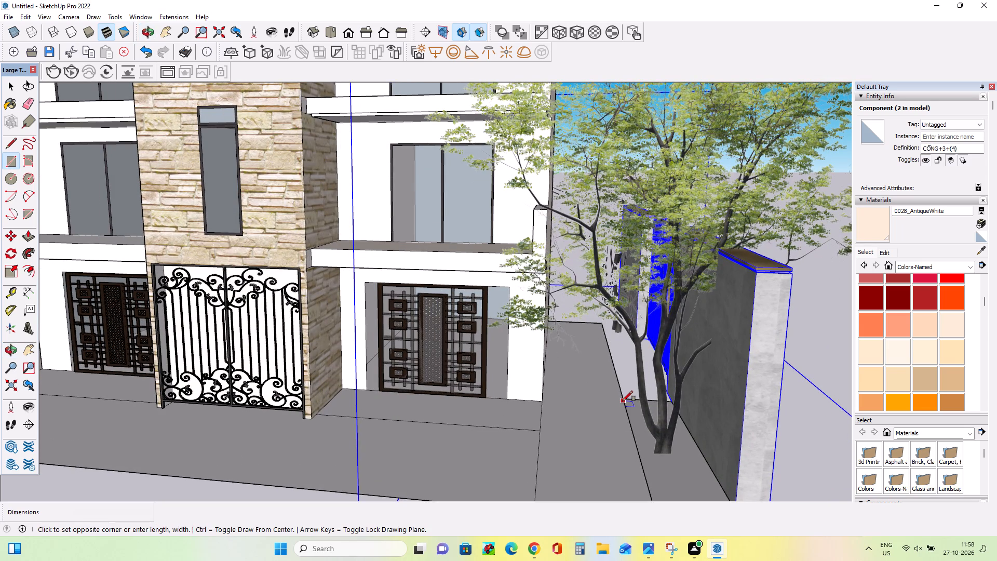
{"action": "scroll", "coordinate": [503, 370], "scroll_direction": "up", "scroll_amount": 1}
{"action": "middle_click_drag", "start_coordinate": [529, 385], "coordinate": [584, 410]}
{"action": "scroll", "coordinate": [605, 323], "scroll_direction": "up", "scroll_amount": 2}
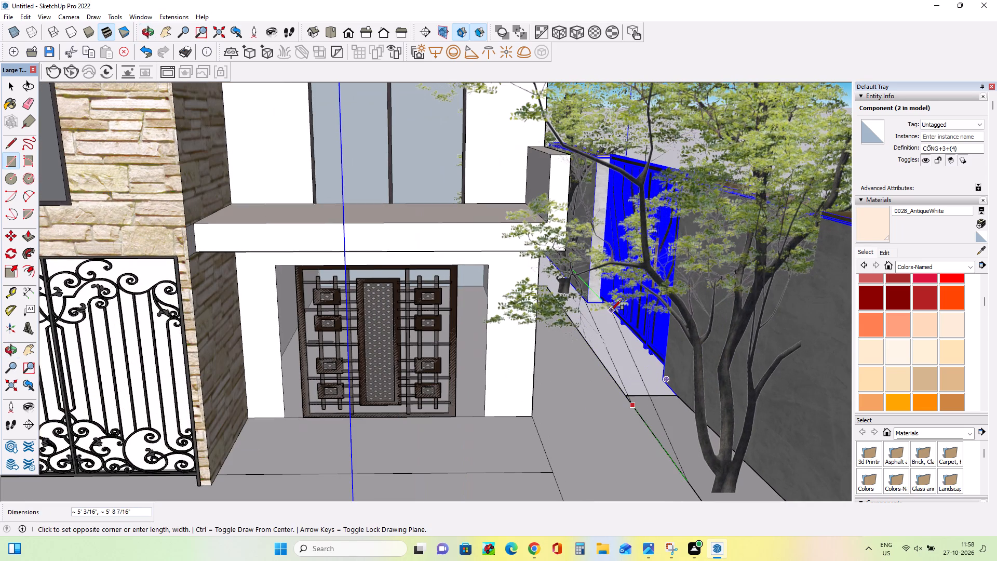
{"action": "left_click", "coordinate": [595, 319]}
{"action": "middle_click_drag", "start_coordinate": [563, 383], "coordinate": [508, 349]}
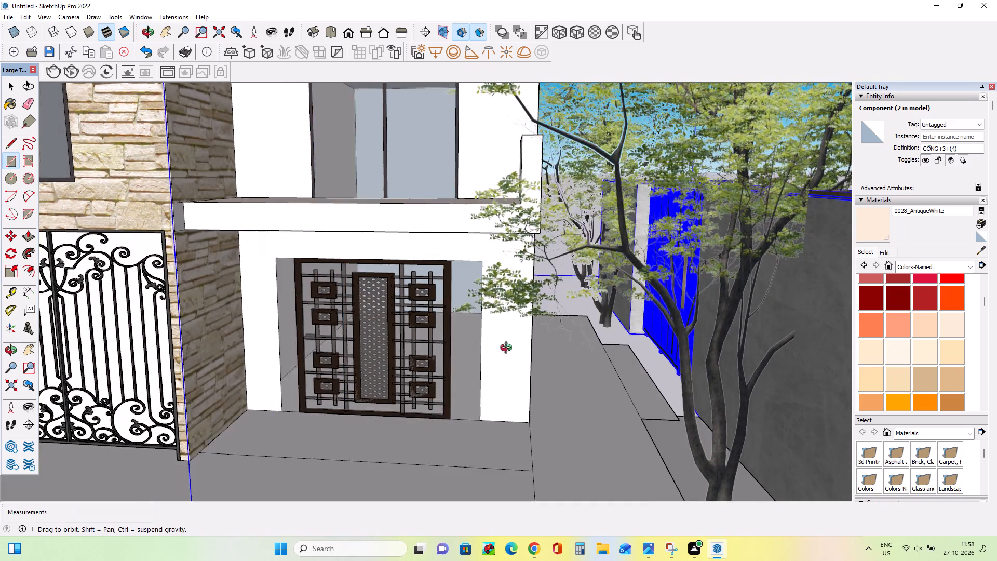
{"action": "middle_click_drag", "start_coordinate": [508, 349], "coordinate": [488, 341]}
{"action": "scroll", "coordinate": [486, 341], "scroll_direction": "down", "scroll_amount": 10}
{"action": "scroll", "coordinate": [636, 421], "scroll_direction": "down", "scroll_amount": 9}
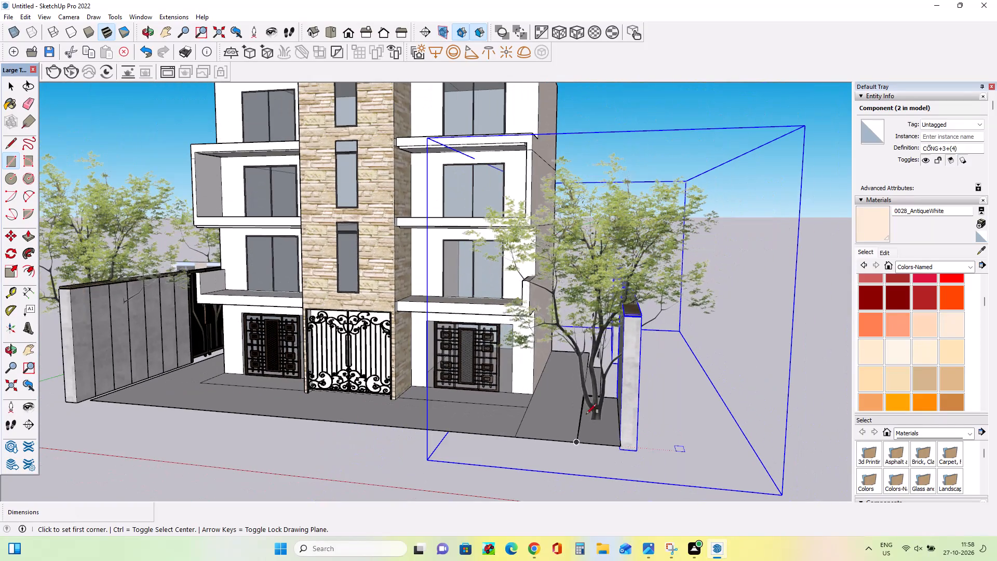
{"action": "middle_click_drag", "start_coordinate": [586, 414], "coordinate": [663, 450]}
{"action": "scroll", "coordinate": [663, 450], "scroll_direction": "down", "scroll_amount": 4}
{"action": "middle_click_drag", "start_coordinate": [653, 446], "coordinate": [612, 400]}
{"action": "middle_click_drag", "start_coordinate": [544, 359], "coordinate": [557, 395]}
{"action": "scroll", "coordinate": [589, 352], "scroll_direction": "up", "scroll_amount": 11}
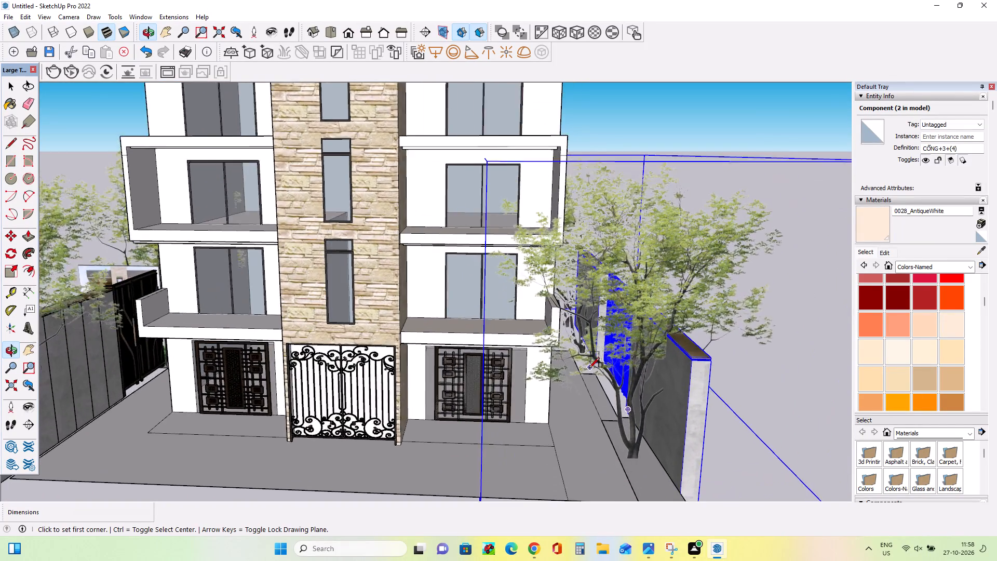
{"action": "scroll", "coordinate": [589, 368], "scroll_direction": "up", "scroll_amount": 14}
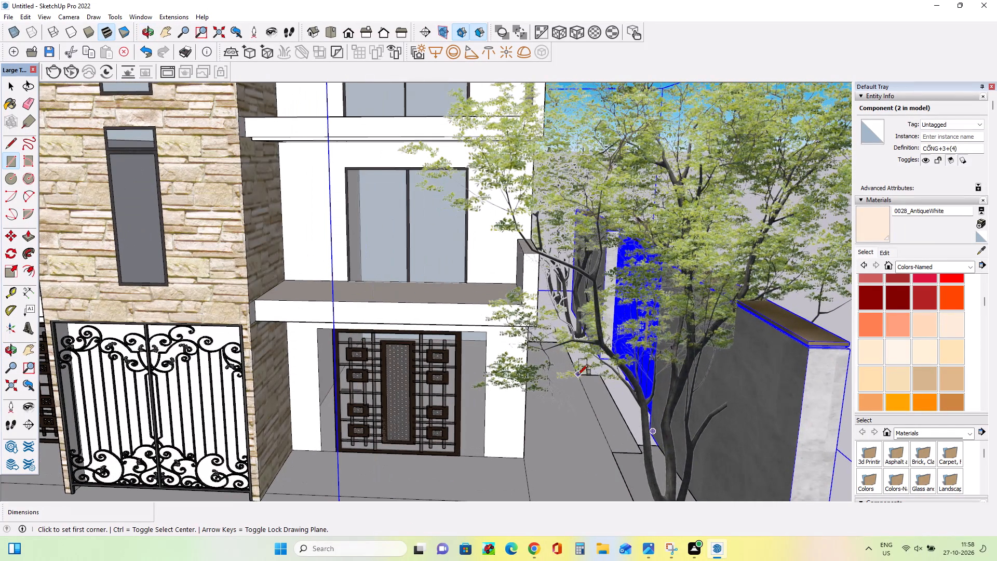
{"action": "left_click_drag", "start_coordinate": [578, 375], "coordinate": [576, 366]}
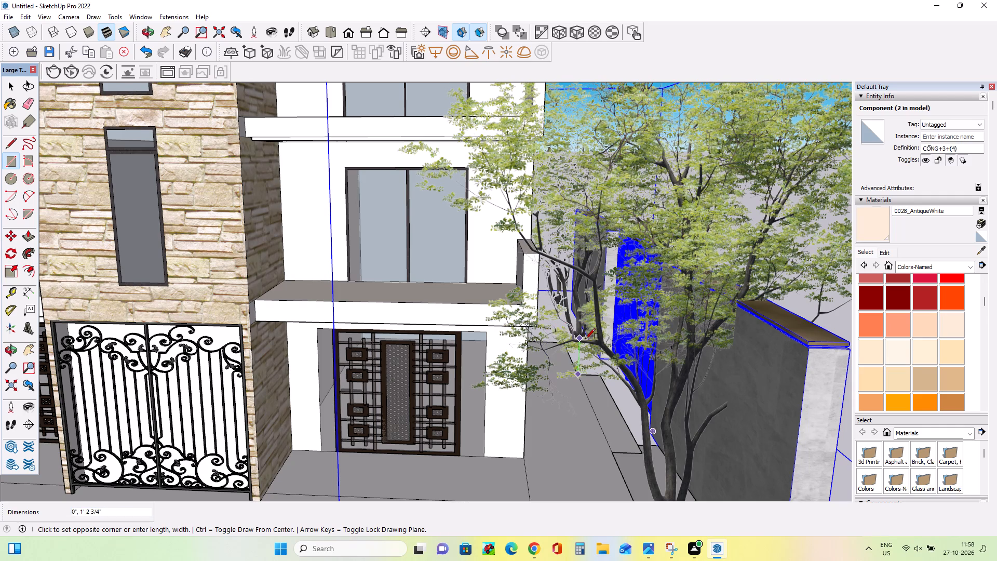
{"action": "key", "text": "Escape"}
Deselect the right boundary wall.
{"action": "scroll", "coordinate": [537, 333], "scroll_direction": "down", "scroll_amount": 10}
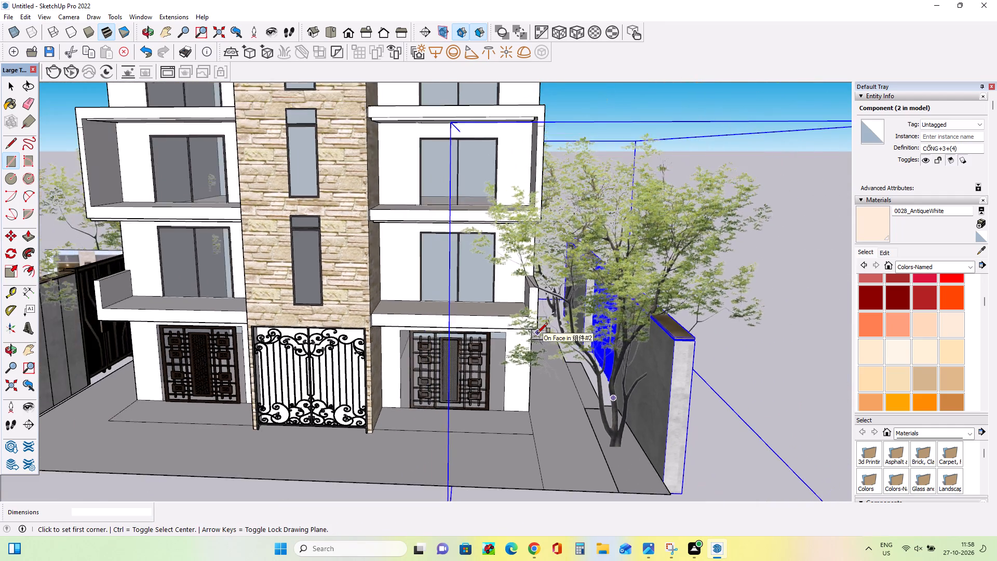
{"action": "scroll", "coordinate": [537, 333], "scroll_direction": "down", "scroll_amount": 10}
{"action": "left_click", "coordinate": [11, 83]}
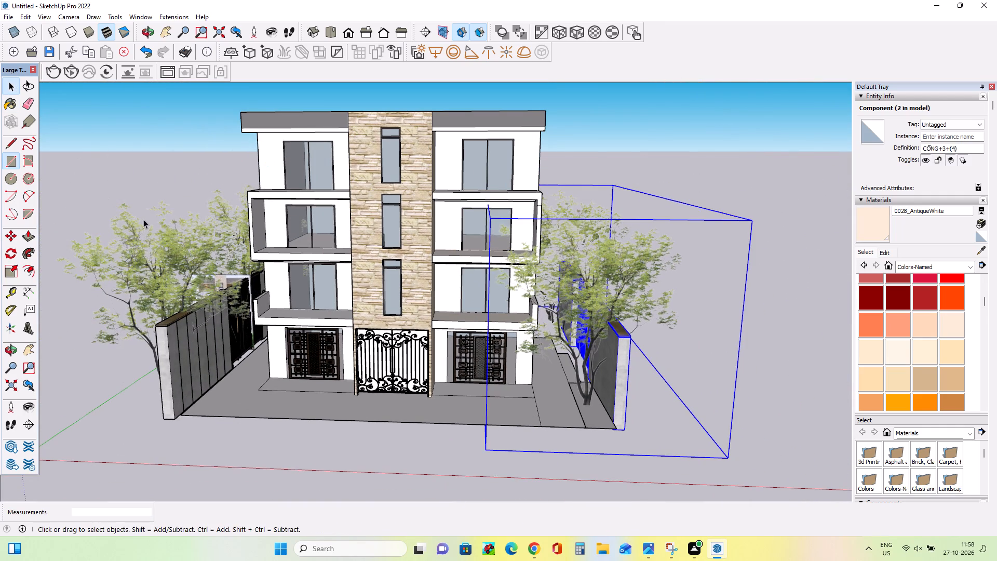
{"action": "left_click", "coordinate": [143, 219]}
Examine the forecourt, the added ground strips and both boundary walls from the front of the building.
{"action": "middle_click_drag", "start_coordinate": [194, 322], "coordinate": [233, 328]}
{"action": "scroll", "coordinate": [237, 328], "scroll_direction": "up", "scroll_amount": 2}
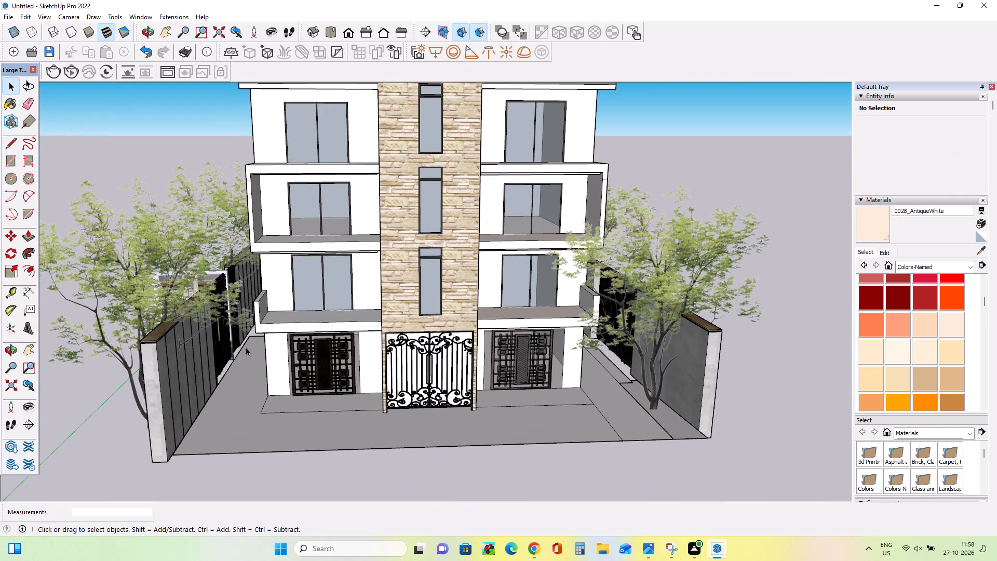
{"action": "middle_click_drag", "start_coordinate": [246, 347], "coordinate": [244, 319]}
{"action": "scroll", "coordinate": [244, 318], "scroll_direction": "down", "scroll_amount": 3}
{"action": "middle_click_drag", "start_coordinate": [360, 344], "coordinate": [362, 357]}
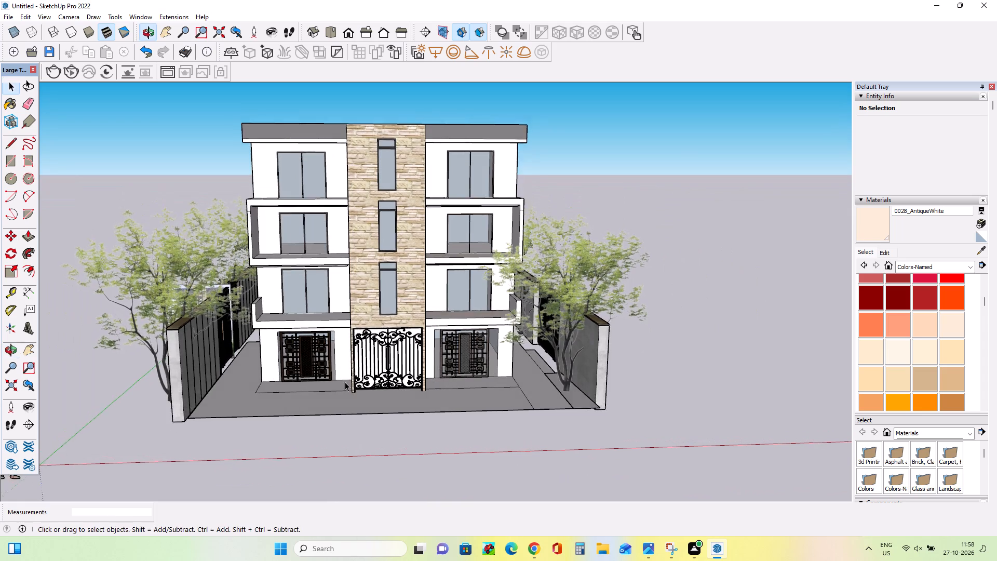
{"action": "scroll", "coordinate": [344, 382], "scroll_direction": "up", "scroll_amount": 3}
{"action": "middle_click_drag", "start_coordinate": [326, 388], "coordinate": [337, 408]}
{"action": "scroll", "coordinate": [307, 399], "scroll_direction": "up", "scroll_amount": 1}
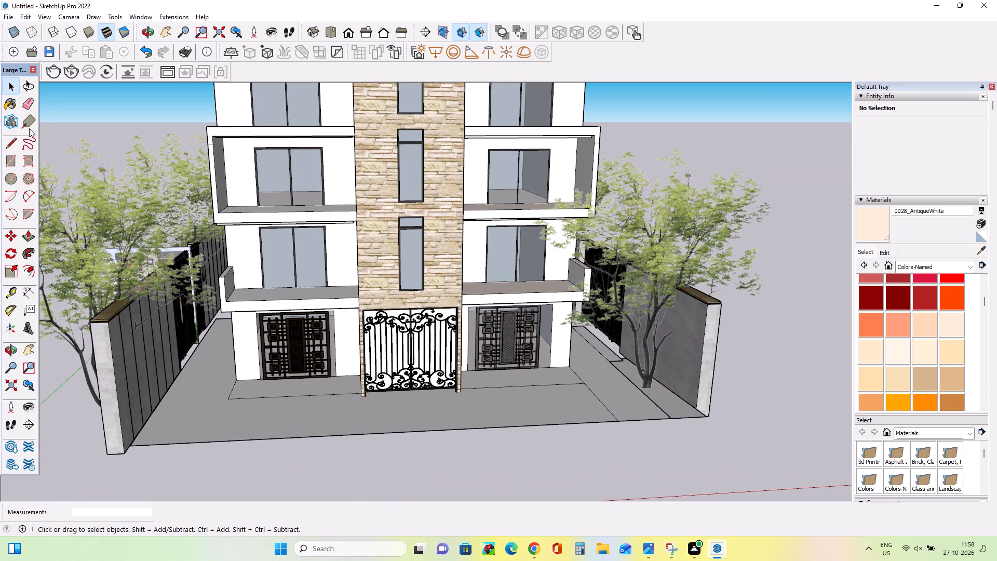
{"action": "middle_click_drag", "start_coordinate": [285, 388], "coordinate": [289, 399]}
{"action": "scroll", "coordinate": [276, 396], "scroll_direction": "up", "scroll_amount": 2}
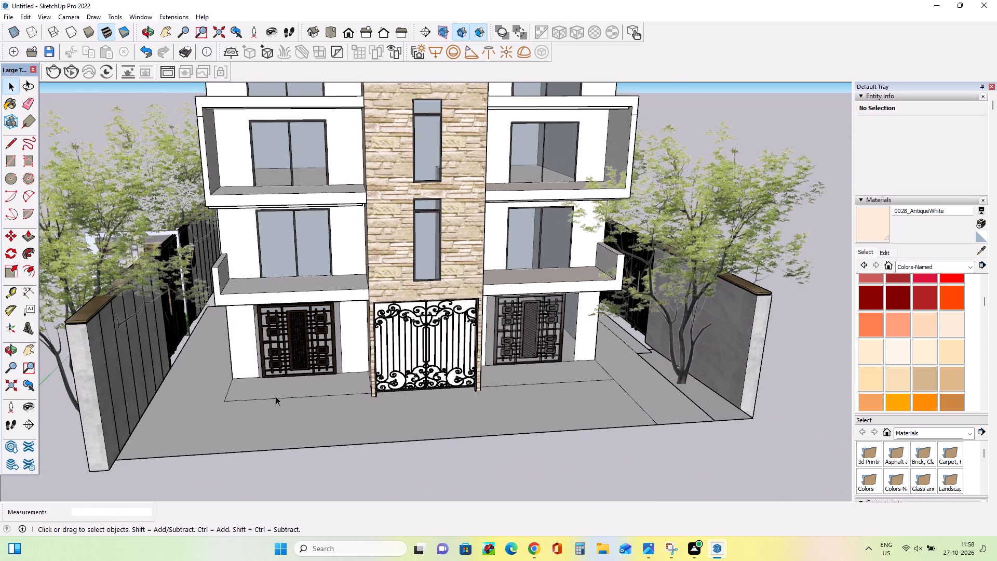
{"action": "middle_click_drag", "start_coordinate": [257, 382], "coordinate": [261, 393]}
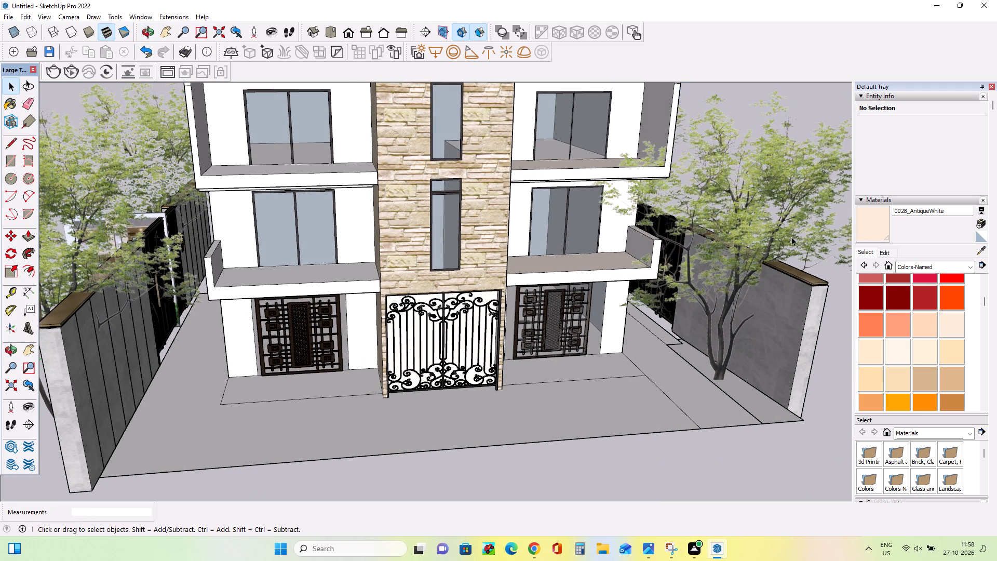
Paint the main forecourt slab and the ground section along the building's right side with the in-model material Material6.
{"action": "left_click", "coordinate": [913, 271]}
{"action": "scroll", "coordinate": [911, 288], "scroll_direction": "up", "scroll_amount": 4}
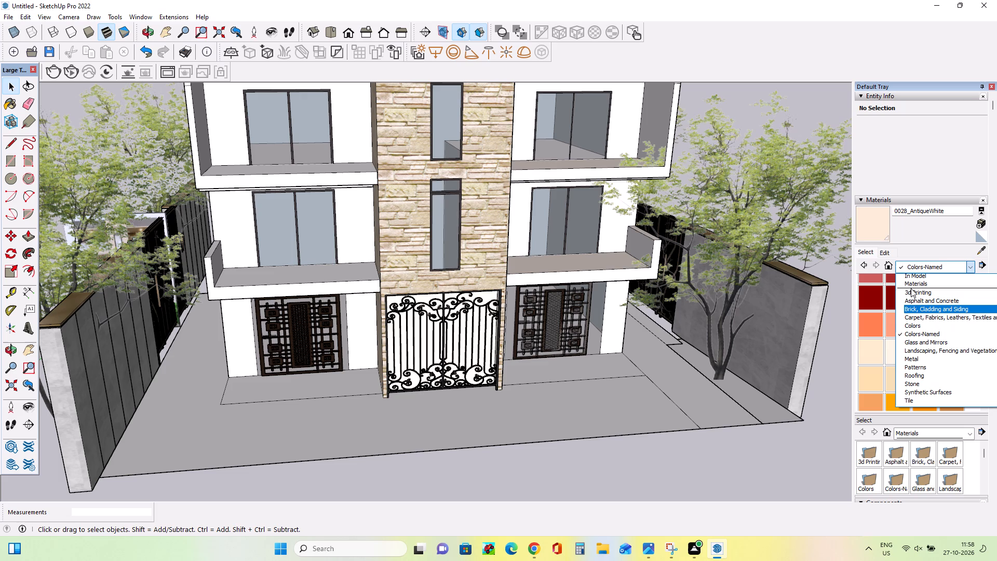
{"action": "scroll", "coordinate": [911, 288], "scroll_direction": "up", "scroll_amount": 3}
{"action": "left_click", "coordinate": [910, 274]}
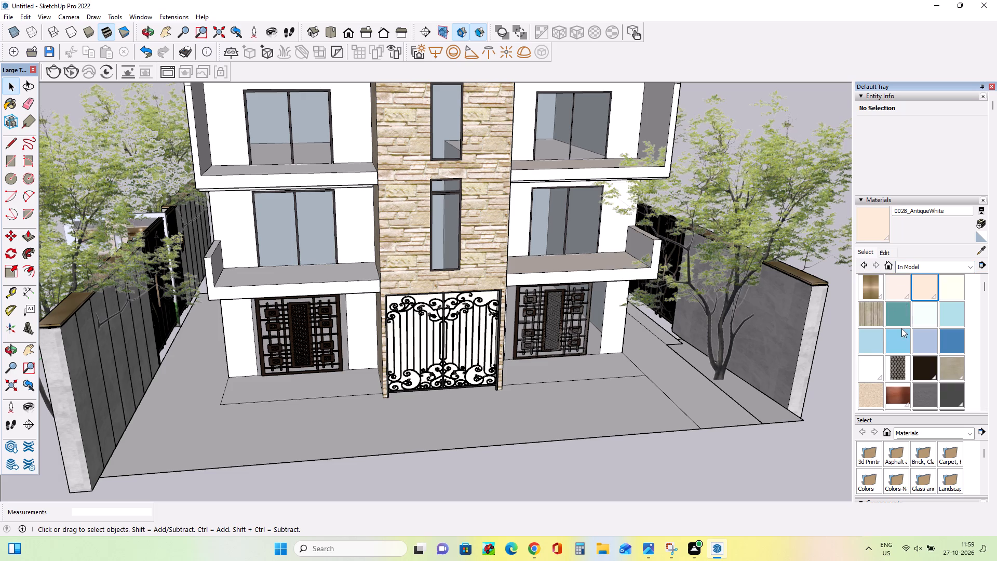
{"action": "scroll", "coordinate": [901, 328], "scroll_direction": "down", "scroll_amount": 8}
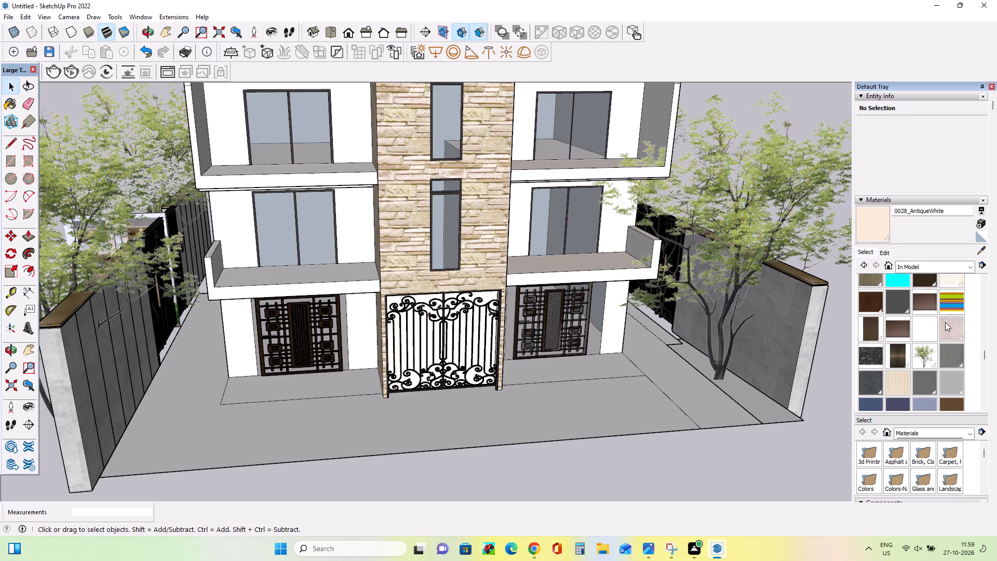
{"action": "scroll", "coordinate": [953, 327], "scroll_direction": "up", "scroll_amount": 3}
{"action": "scroll", "coordinate": [958, 338], "scroll_direction": "down", "scroll_amount": 2}
{"action": "left_click", "coordinate": [956, 386]}
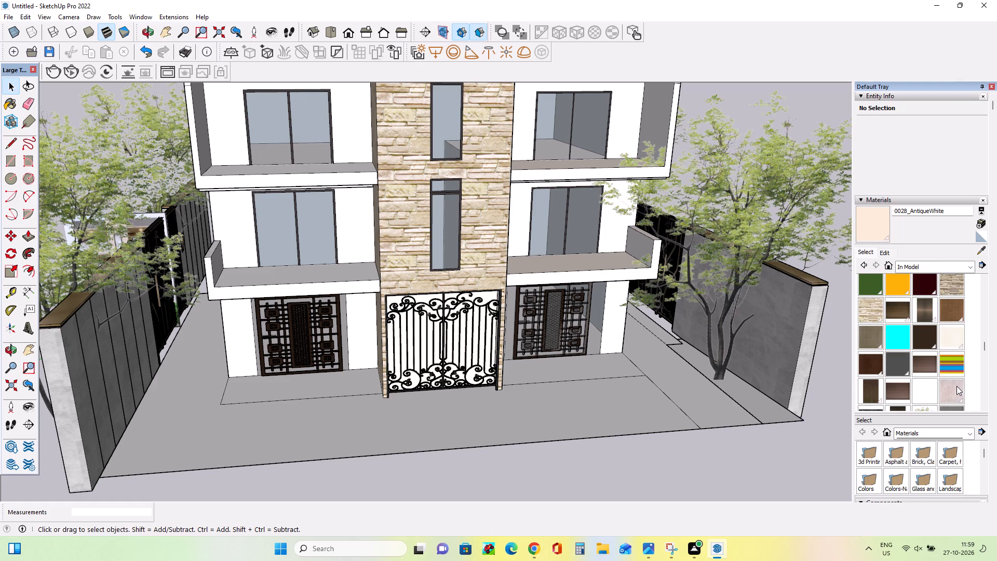
{"action": "left_click", "coordinate": [677, 399]}
{"action": "left_click", "coordinate": [638, 399]}
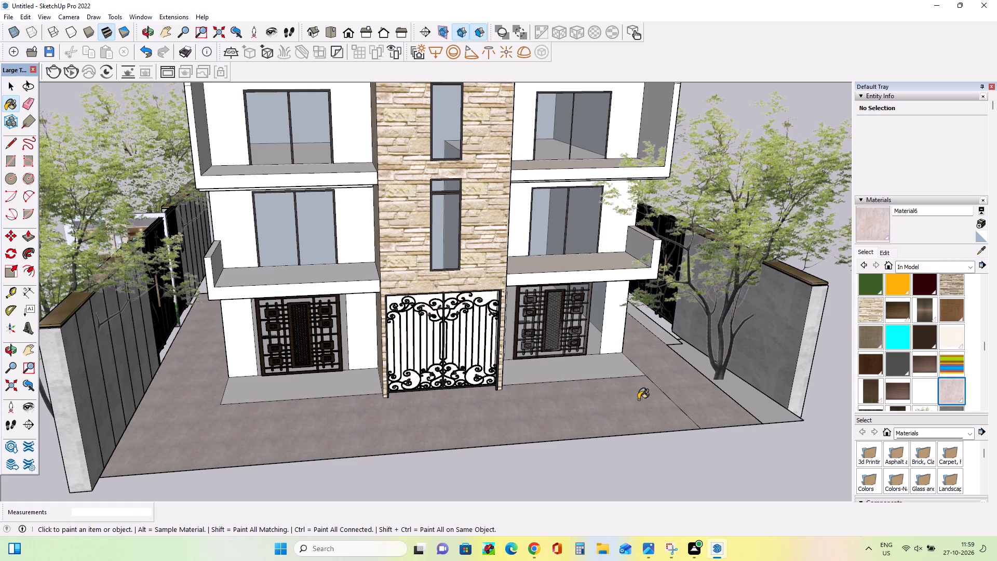
Apply Material6 to the floor strips in front of both entrances and to the added strips beside the right boundary wall.
{"action": "left_click", "coordinate": [609, 373]}
{"action": "left_click", "coordinate": [338, 379]}
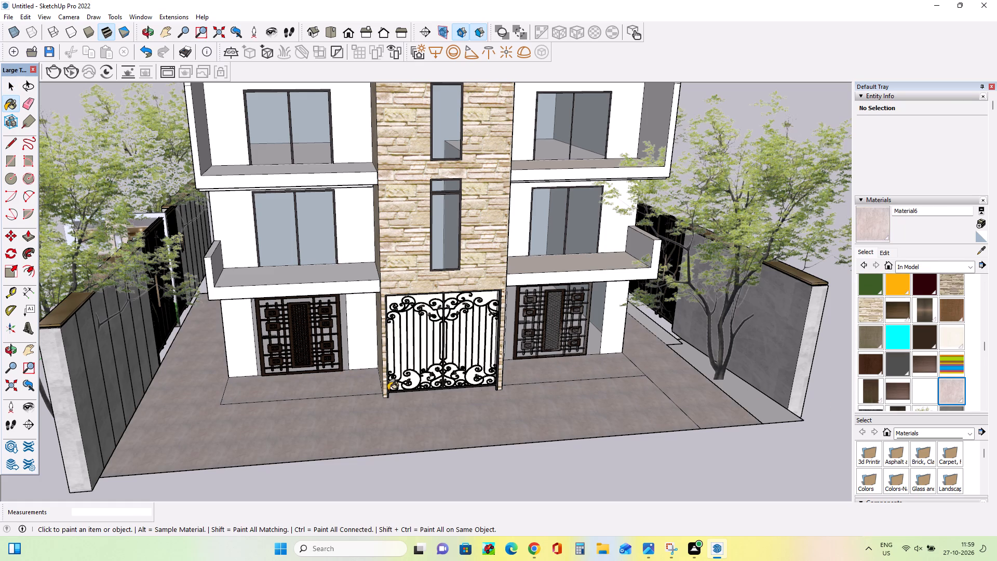
{"action": "left_click", "coordinate": [698, 360]}
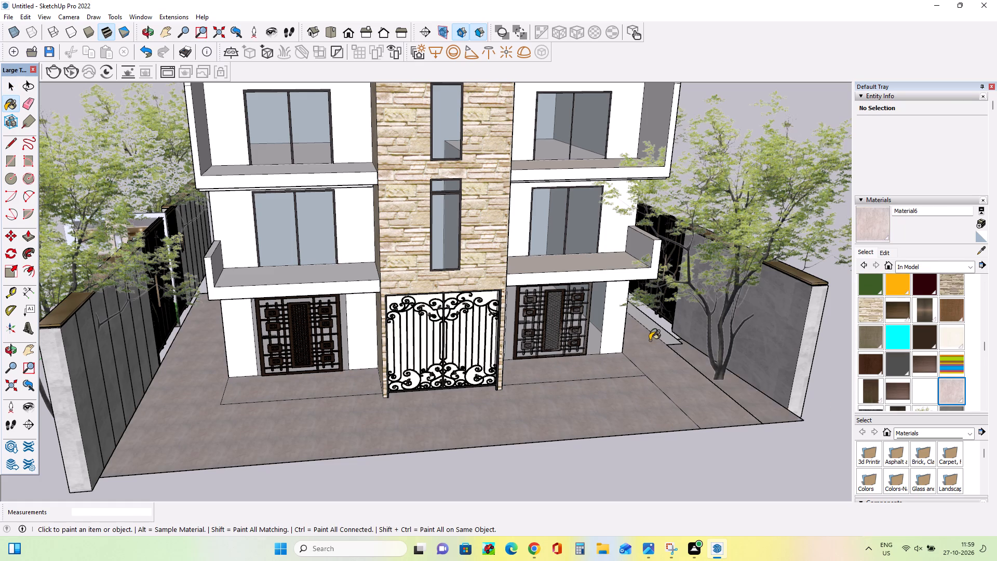
{"action": "left_click", "coordinate": [671, 331]}
{"action": "left_click", "coordinate": [668, 338]}
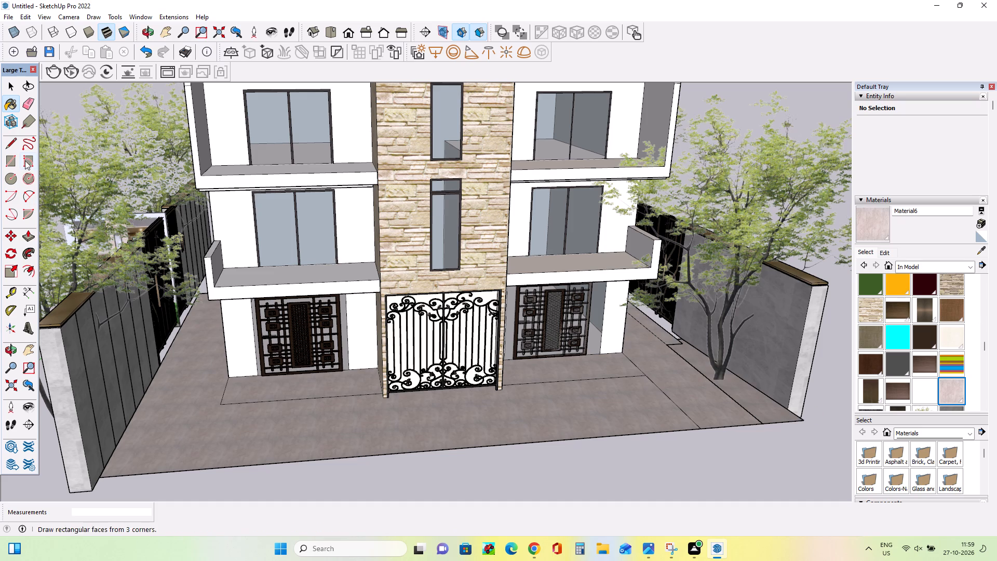
Erase the leftover edge lines on the forecourt slab in front of both entrances and beside the building's right side.
{"action": "left_click", "coordinate": [30, 102]}
{"action": "left_click_drag", "start_coordinate": [224, 386], "coordinate": [238, 410]}
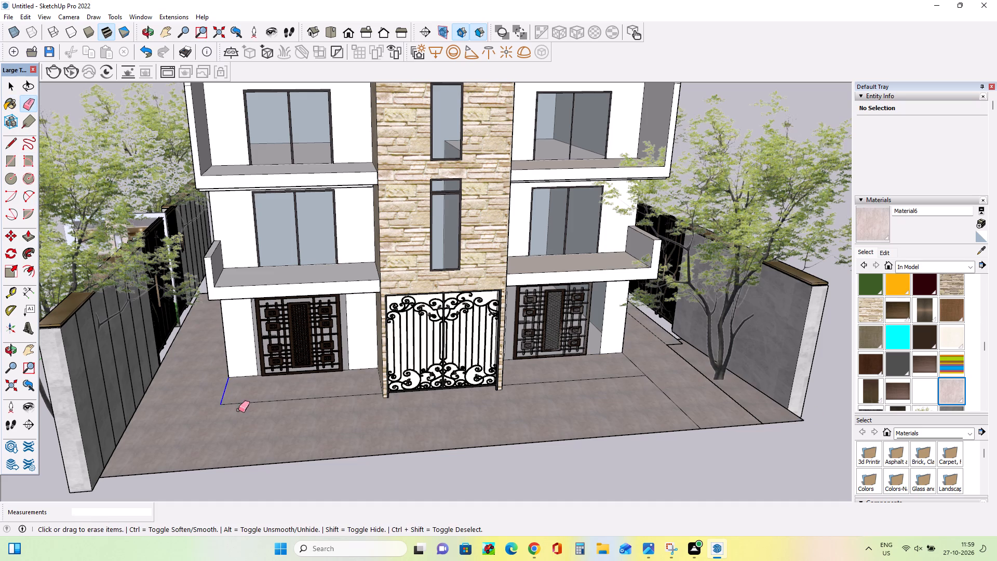
{"action": "left_click_drag", "start_coordinate": [238, 410], "coordinate": [245, 418]}
{"action": "left_click_drag", "start_coordinate": [537, 377], "coordinate": [542, 392]}
{"action": "left_click_drag", "start_coordinate": [648, 369], "coordinate": [648, 381]}
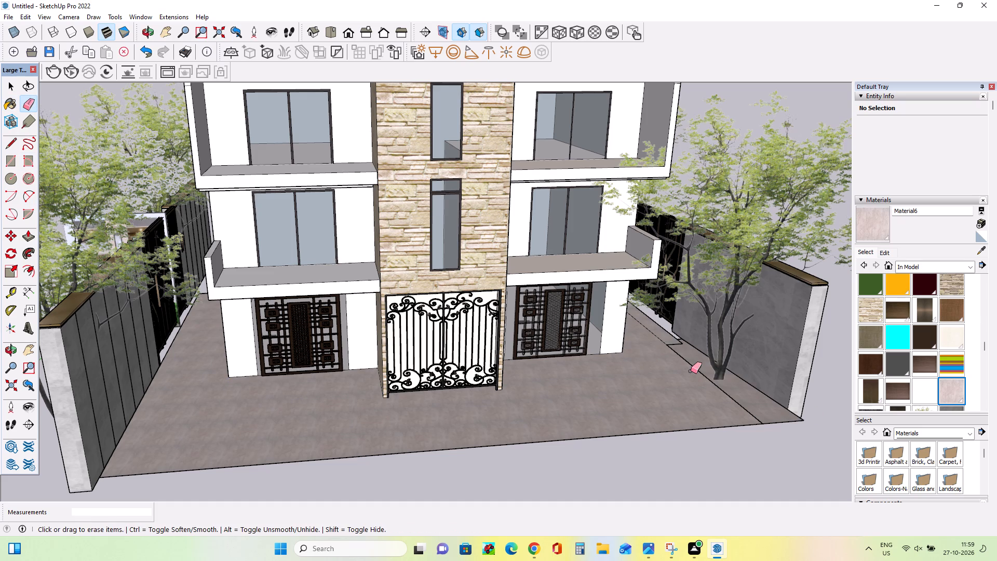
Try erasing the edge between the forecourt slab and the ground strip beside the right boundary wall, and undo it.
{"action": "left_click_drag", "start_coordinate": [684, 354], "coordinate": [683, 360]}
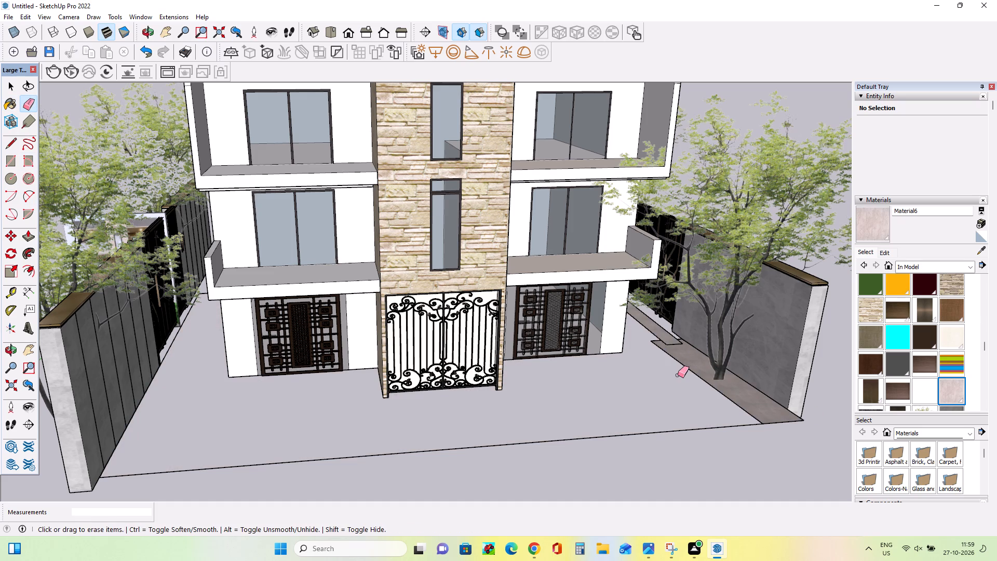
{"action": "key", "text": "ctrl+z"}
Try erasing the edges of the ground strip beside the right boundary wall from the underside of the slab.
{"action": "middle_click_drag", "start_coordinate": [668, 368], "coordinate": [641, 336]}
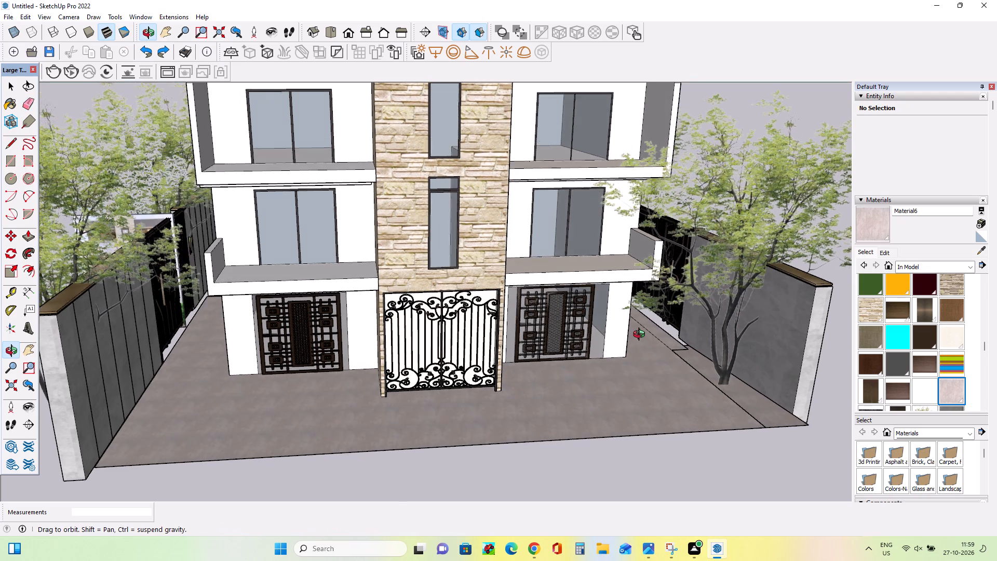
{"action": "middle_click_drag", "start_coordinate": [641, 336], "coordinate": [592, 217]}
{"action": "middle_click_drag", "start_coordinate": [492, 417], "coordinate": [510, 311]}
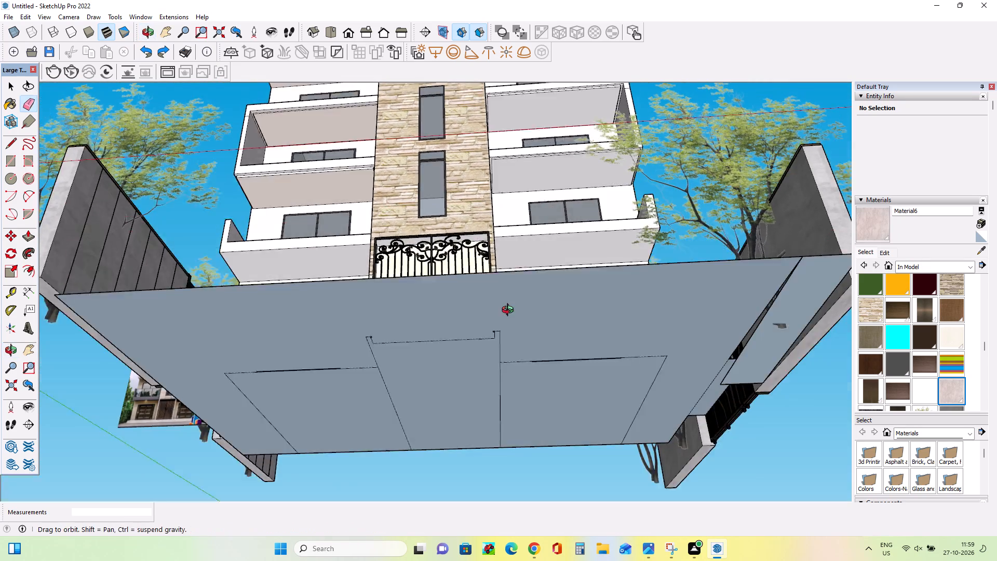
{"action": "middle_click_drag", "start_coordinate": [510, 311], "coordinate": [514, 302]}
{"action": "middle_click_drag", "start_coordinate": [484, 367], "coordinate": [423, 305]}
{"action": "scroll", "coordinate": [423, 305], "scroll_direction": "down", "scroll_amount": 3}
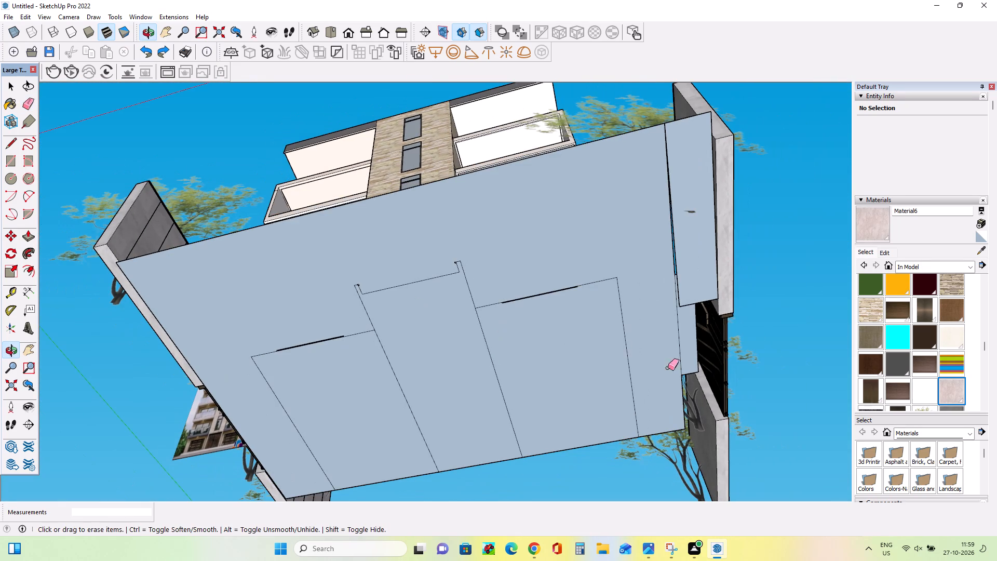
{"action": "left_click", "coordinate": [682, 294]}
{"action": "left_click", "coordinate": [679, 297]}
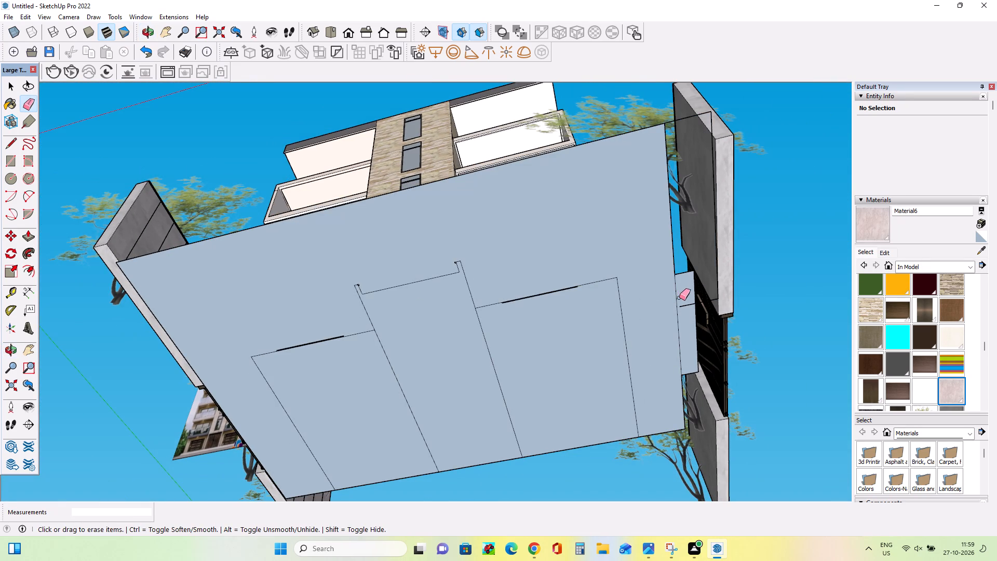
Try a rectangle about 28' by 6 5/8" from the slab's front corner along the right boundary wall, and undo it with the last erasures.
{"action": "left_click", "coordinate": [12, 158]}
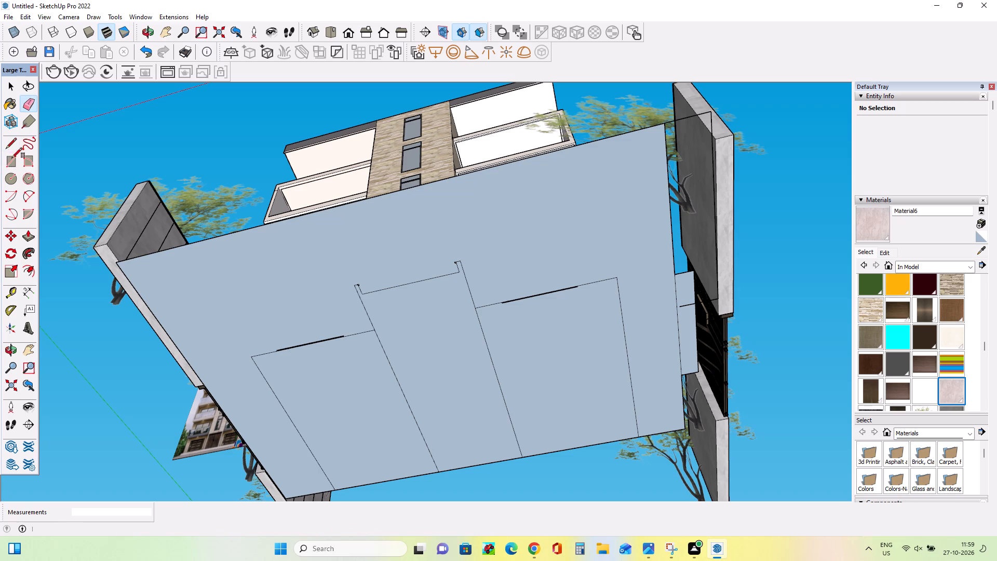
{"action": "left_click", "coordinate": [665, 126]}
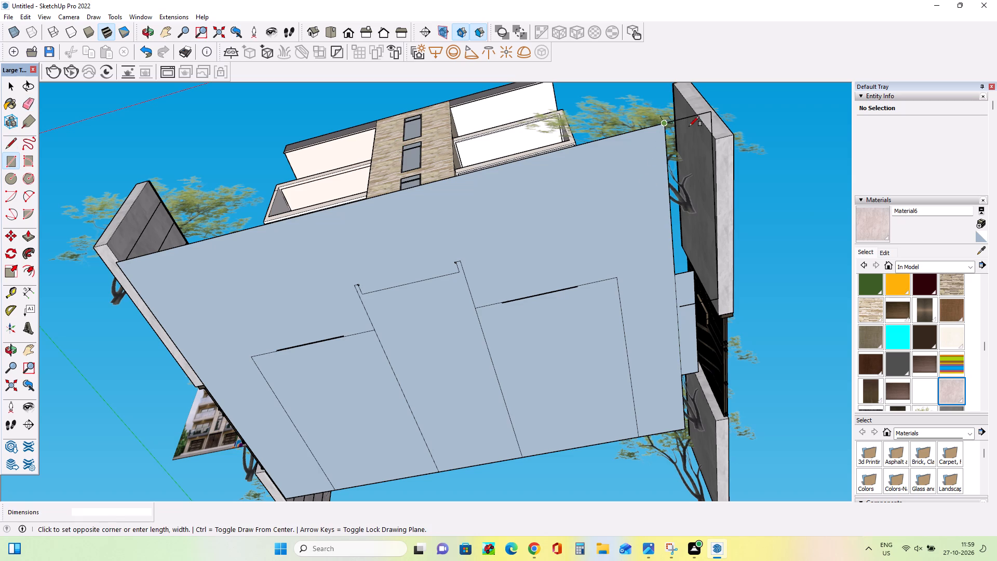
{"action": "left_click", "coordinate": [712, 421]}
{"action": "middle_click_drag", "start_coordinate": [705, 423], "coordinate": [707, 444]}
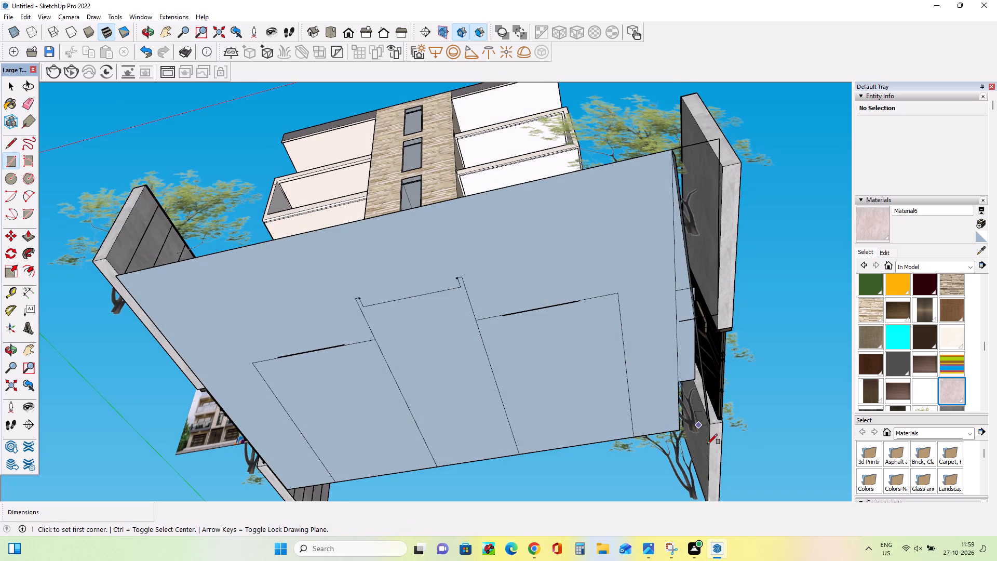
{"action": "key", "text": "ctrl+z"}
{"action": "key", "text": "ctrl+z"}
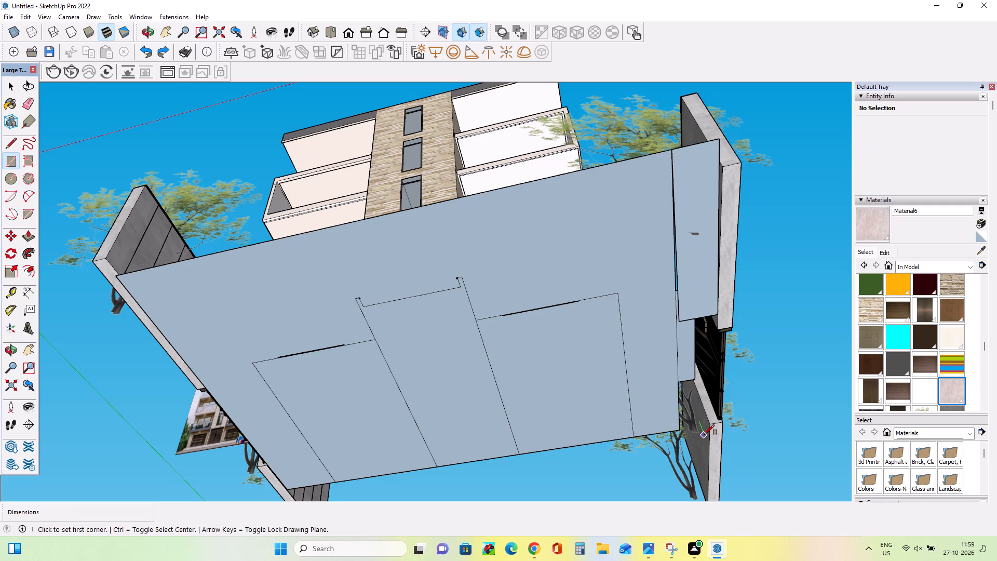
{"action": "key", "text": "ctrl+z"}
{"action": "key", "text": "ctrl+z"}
Erase the forecourt edge lines in front of the right entrance and along the building's right side.
{"action": "middle_click_drag", "start_coordinate": [687, 442], "coordinate": [720, 528]}
{"action": "scroll", "coordinate": [744, 560], "scroll_direction": "down", "scroll_amount": 1}
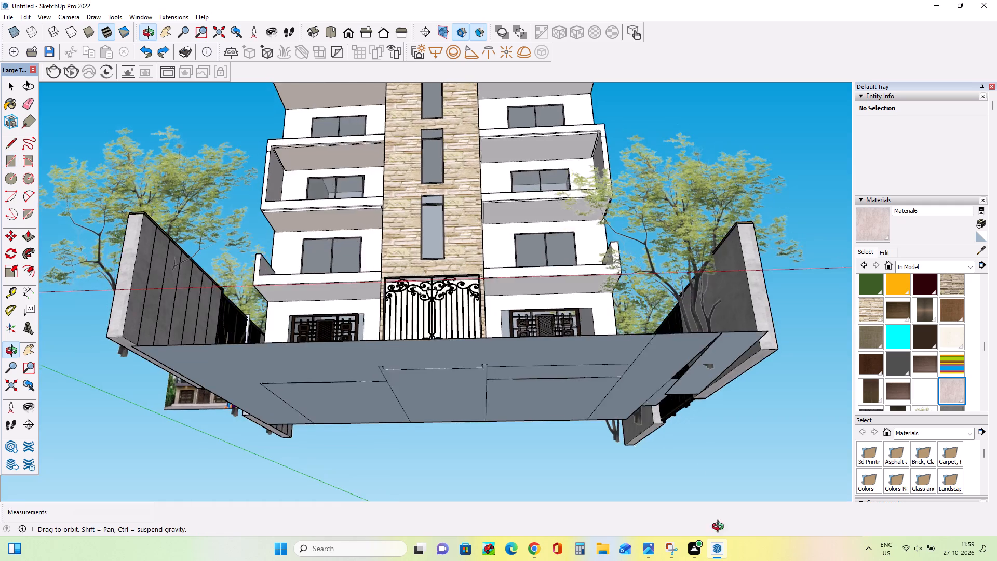
{"action": "middle_click_drag", "start_coordinate": [720, 528], "coordinate": [730, 547]}
{"action": "middle_click_drag", "start_coordinate": [587, 383], "coordinate": [614, 560]}
{"action": "middle_click_drag", "start_coordinate": [574, 359], "coordinate": [609, 395]}
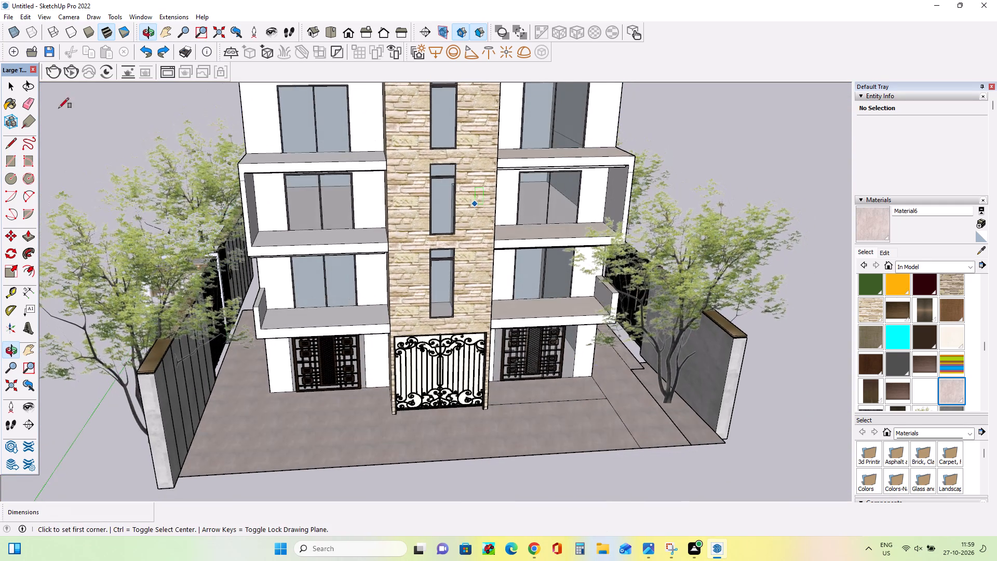
{"action": "left_click", "coordinate": [32, 101]}
{"action": "left_click_drag", "start_coordinate": [569, 396], "coordinate": [570, 396]}
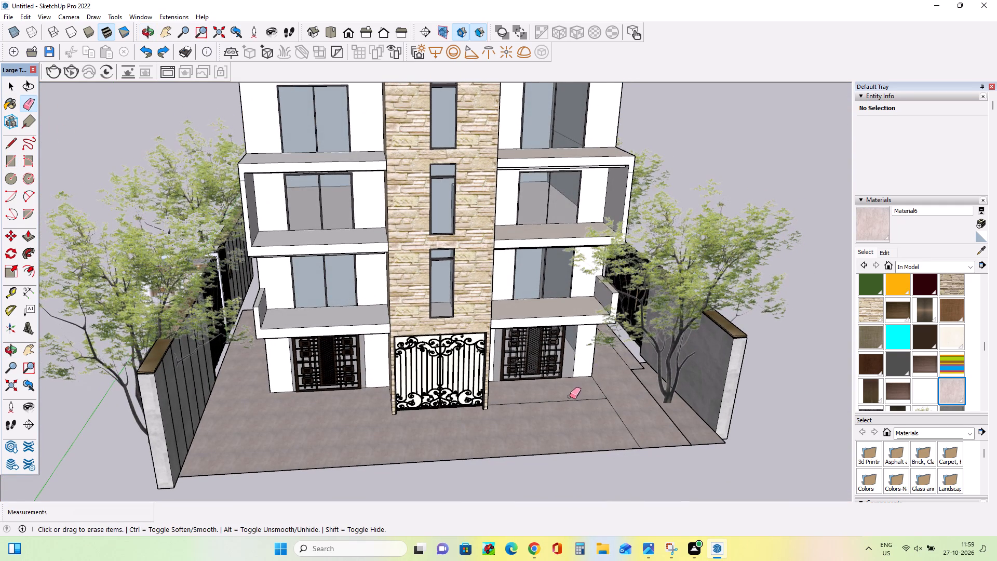
{"action": "left_click_drag", "start_coordinate": [570, 396], "coordinate": [571, 401]}
{"action": "left_click_drag", "start_coordinate": [618, 398], "coordinate": [602, 416]}
Examine the whole building from the front, with the forecourt, both boundary walls and the trees in view.
{"action": "scroll", "coordinate": [459, 354], "scroll_direction": "down", "scroll_amount": 6}
{"action": "middle_click_drag", "start_coordinate": [508, 328], "coordinate": [506, 324]}
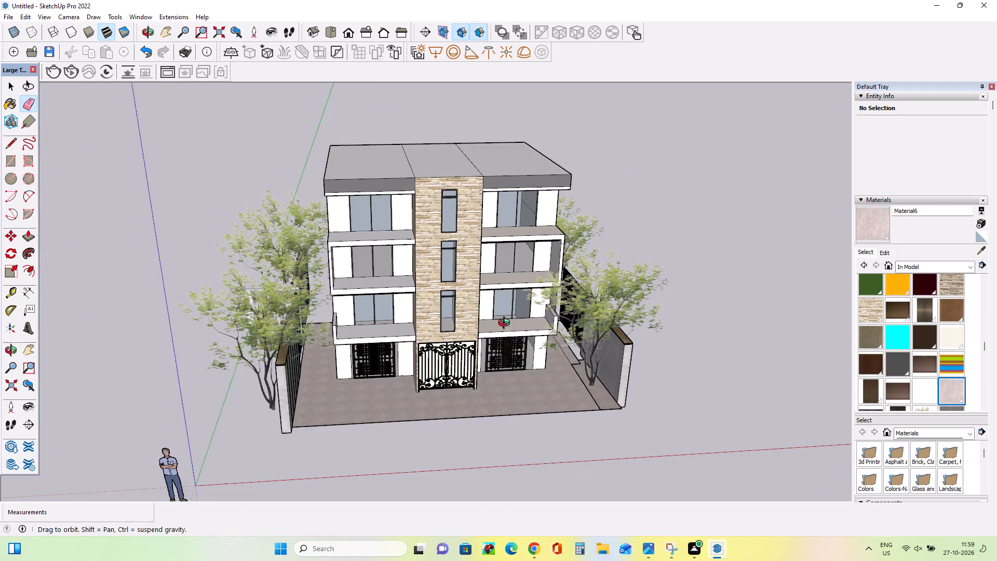
{"action": "middle_click_drag", "start_coordinate": [506, 324], "coordinate": [459, 251]}
{"action": "scroll", "coordinate": [455, 250], "scroll_direction": "up", "scroll_amount": 4}
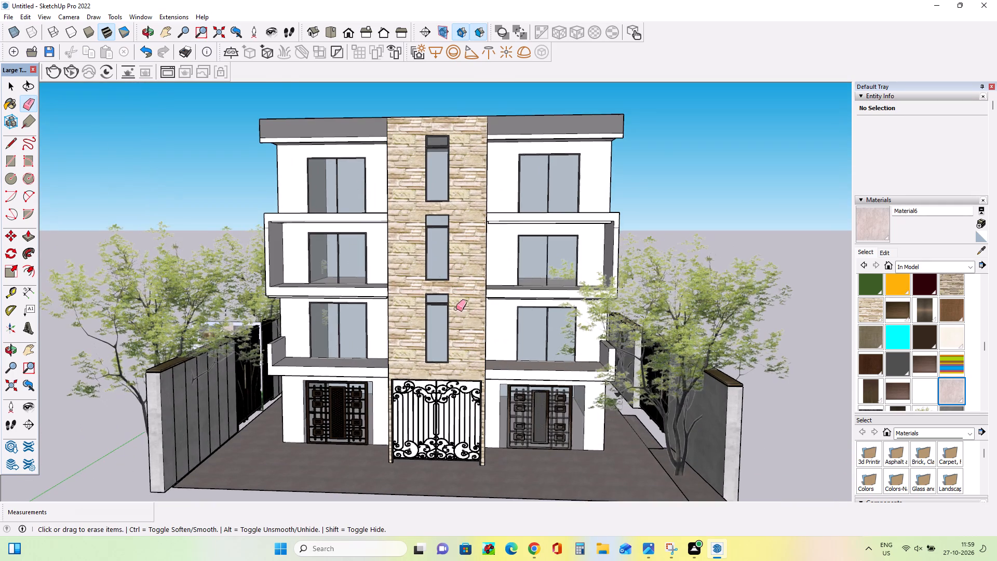
{"action": "middle_click_drag", "start_coordinate": [464, 324], "coordinate": [508, 338]}
{"action": "scroll", "coordinate": [507, 324], "scroll_direction": "up", "scroll_amount": 1}
{"action": "middle_click_drag", "start_coordinate": [510, 321], "coordinate": [483, 302]}
{"action": "scroll", "coordinate": [479, 302], "scroll_direction": "up", "scroll_amount": 1}
{"action": "middle_click_drag", "start_coordinate": [481, 319], "coordinate": [478, 314]}
{"action": "scroll", "coordinate": [478, 314], "scroll_direction": "down", "scroll_amount": 2}
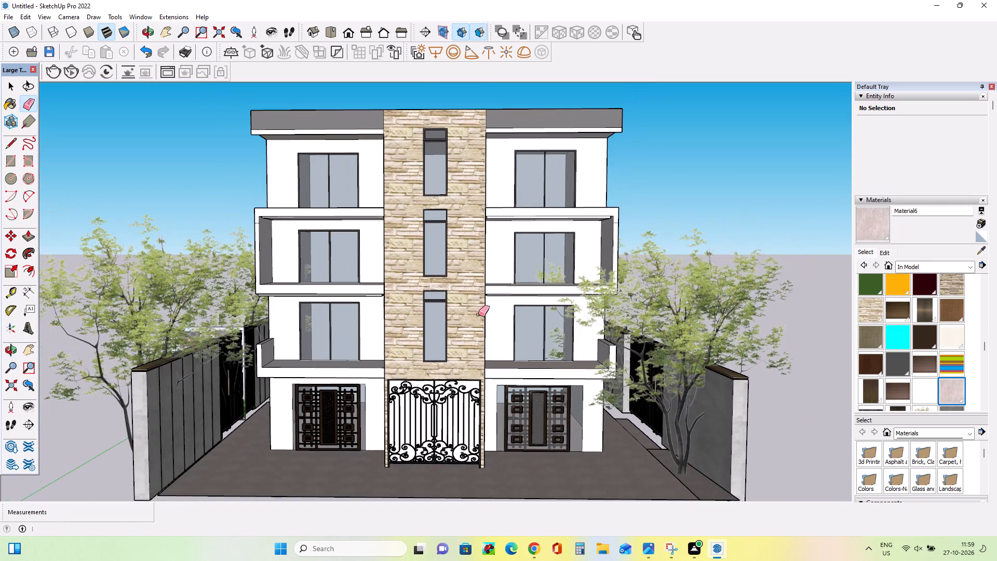
{"action": "middle_click_drag", "start_coordinate": [587, 330], "coordinate": [587, 323]}
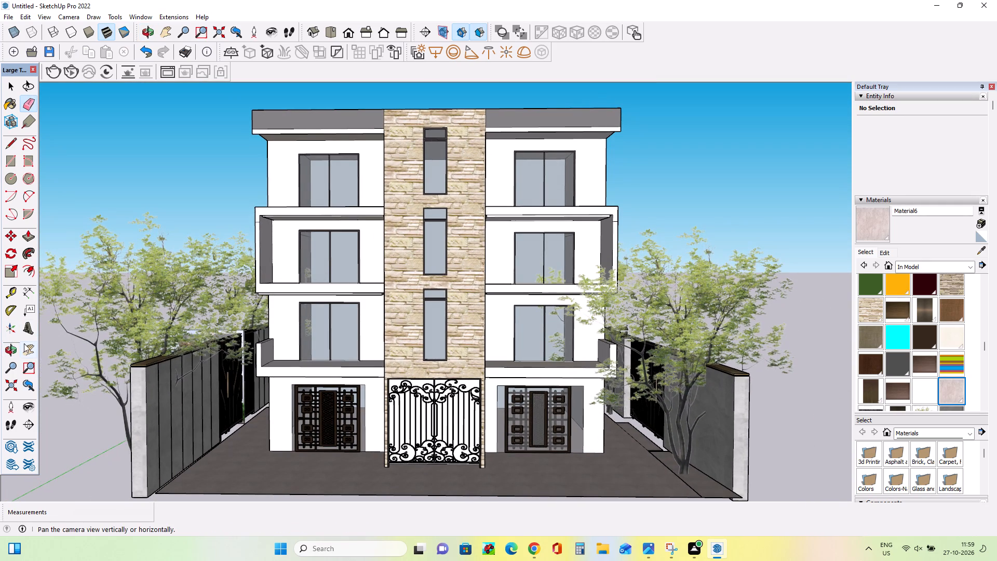
{"action": "left_click", "coordinate": [24, 343]}
{"action": "middle_click_drag", "start_coordinate": [100, 375], "coordinate": [100, 399]}
{"action": "middle_click_drag", "start_coordinate": [715, 474], "coordinate": [711, 465]}
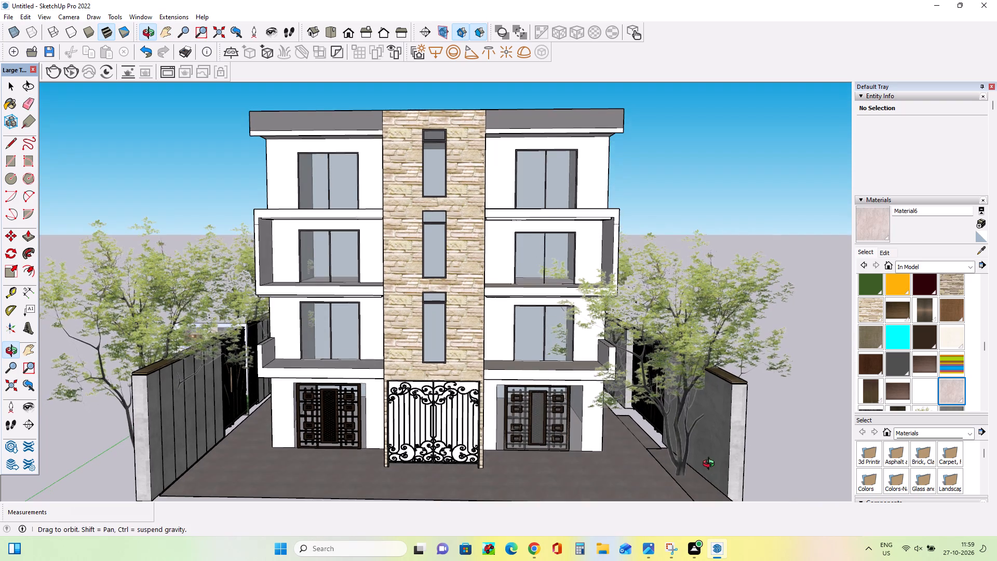
{"action": "middle_click_drag", "start_coordinate": [711, 465], "coordinate": [708, 460]}
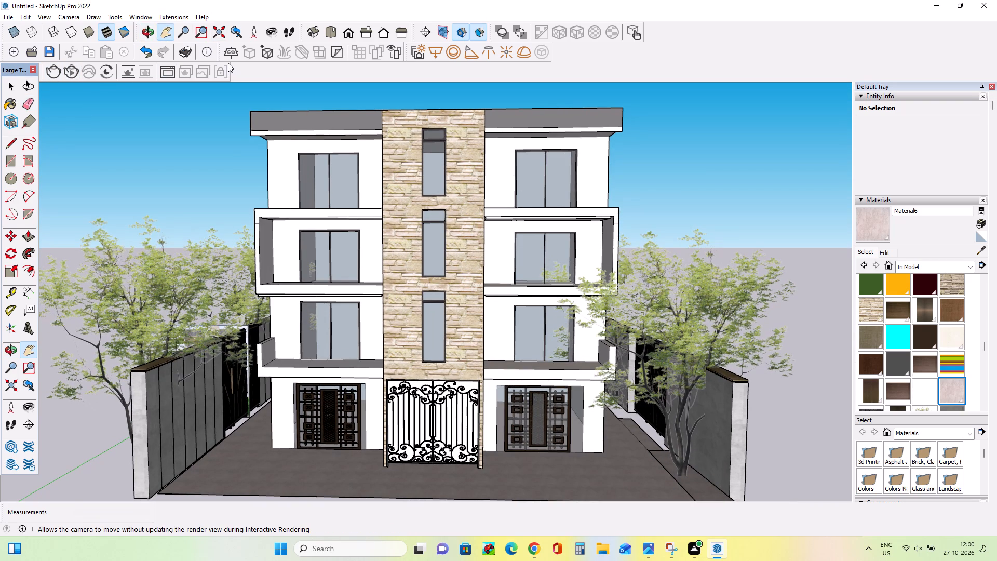
Reposition the Large Tool Set and the V-Ray tool set so that they no longer overlap.
{"action": "left_click_drag", "start_coordinate": [17, 68], "coordinate": [17, 89]}
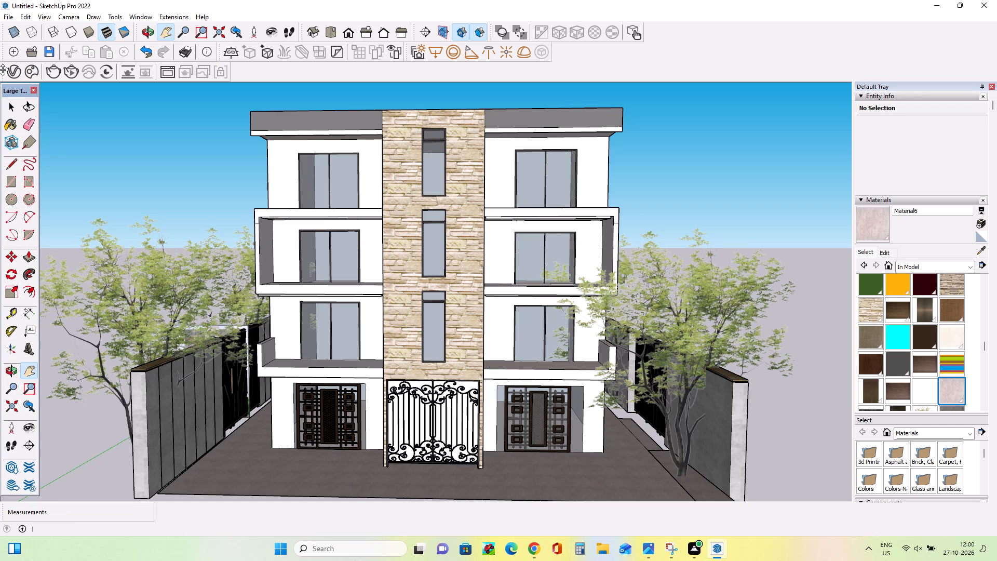
{"action": "left_click_drag", "start_coordinate": [3, 70], "coordinate": [158, 74]}
Open the V-Ray Asset Editor with the building's front facade framed in view.
{"action": "middle_click_drag", "start_coordinate": [227, 143], "coordinate": [236, 149]}
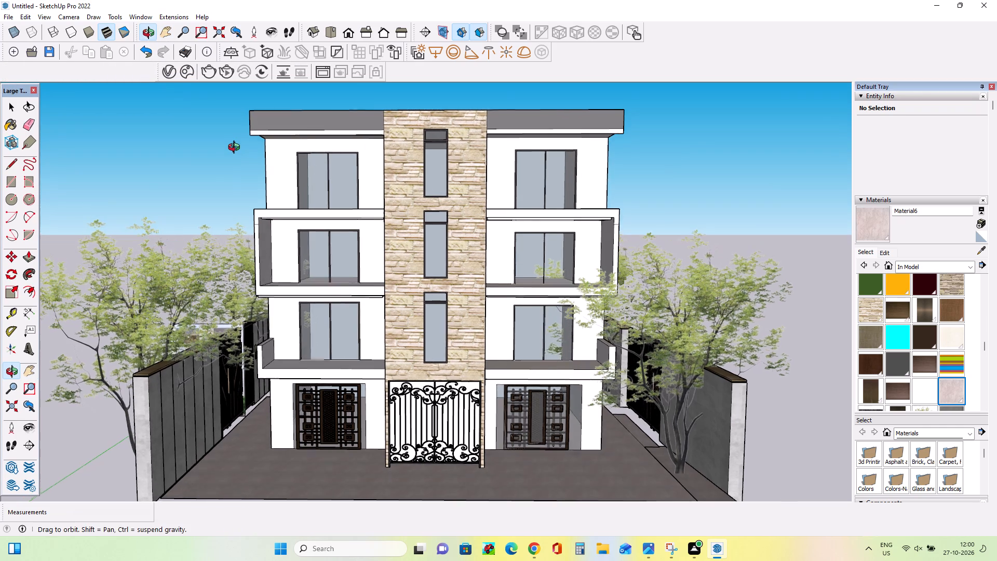
{"action": "middle_click_drag", "start_coordinate": [236, 149], "coordinate": [238, 146]}
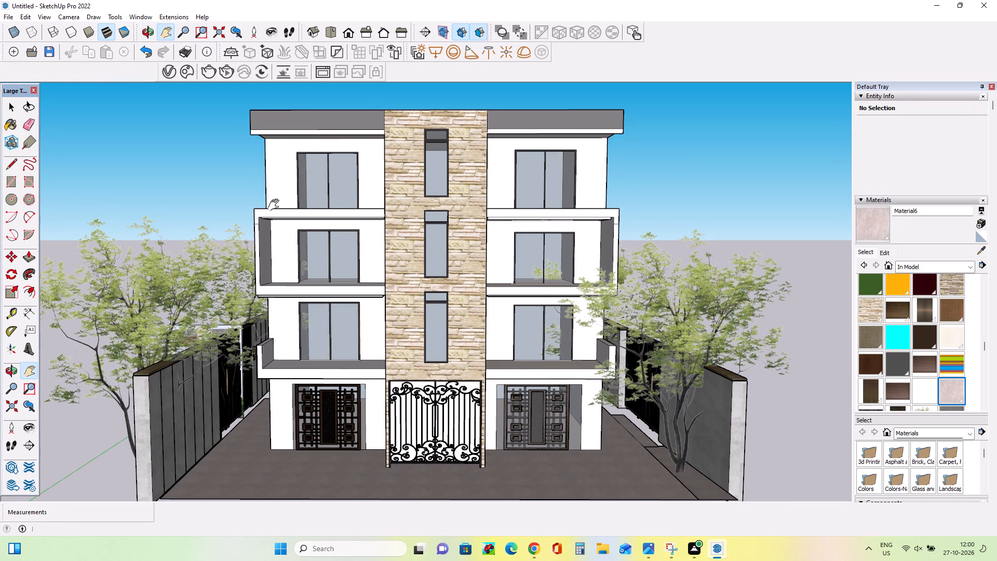
{"action": "middle_click_drag", "start_coordinate": [248, 314], "coordinate": [250, 320]}
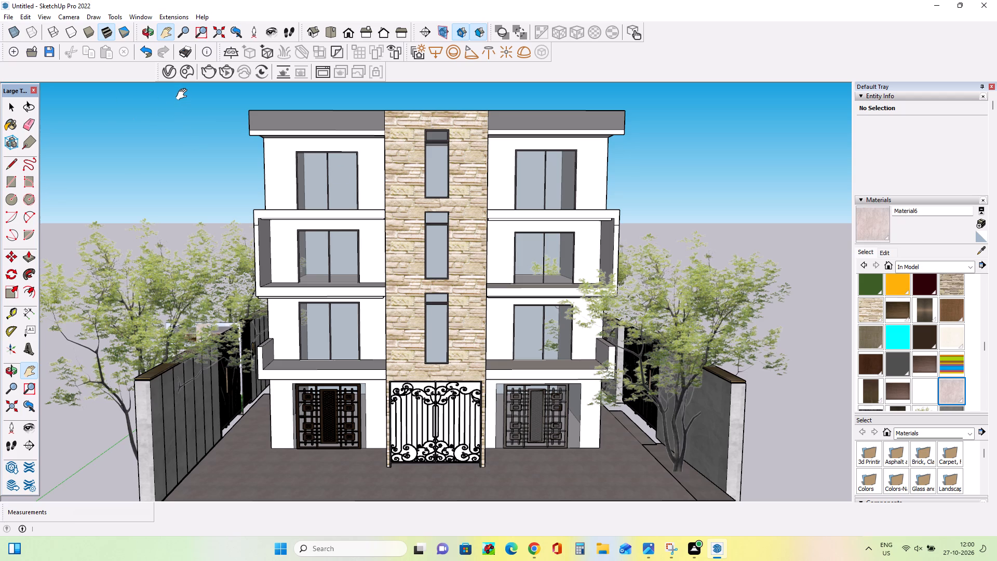
{"action": "left_click", "coordinate": [168, 69]}
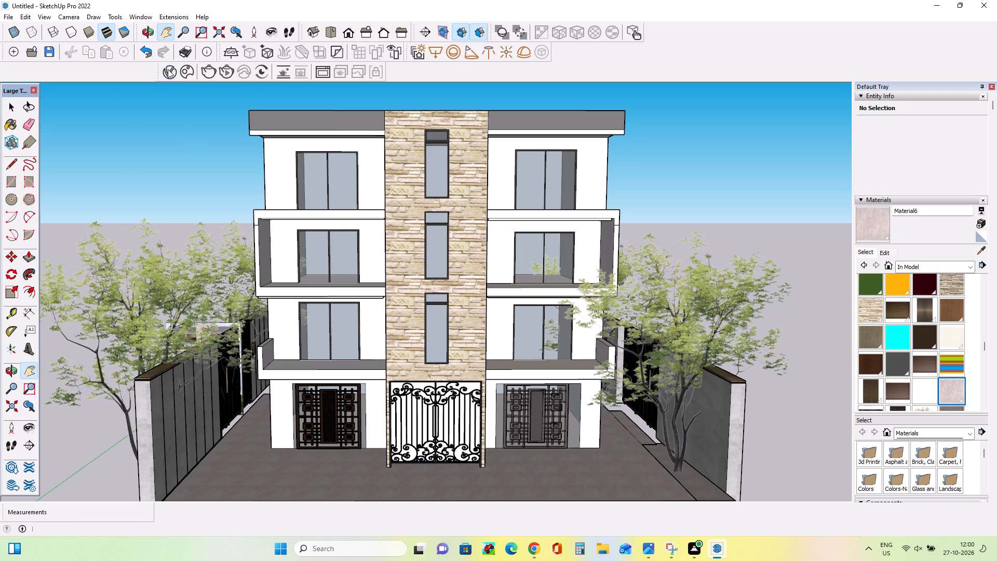
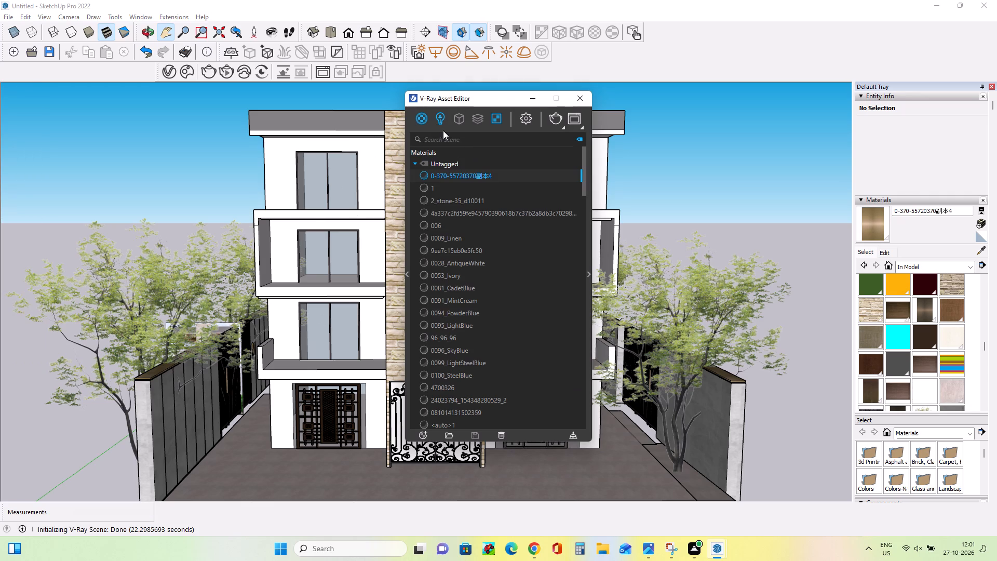
Open the SunLight's parameters among the V-Ray lights and enable Custom Orientation.
{"action": "left_click", "coordinate": [439, 115]}
{"action": "left_click", "coordinate": [468, 175]}
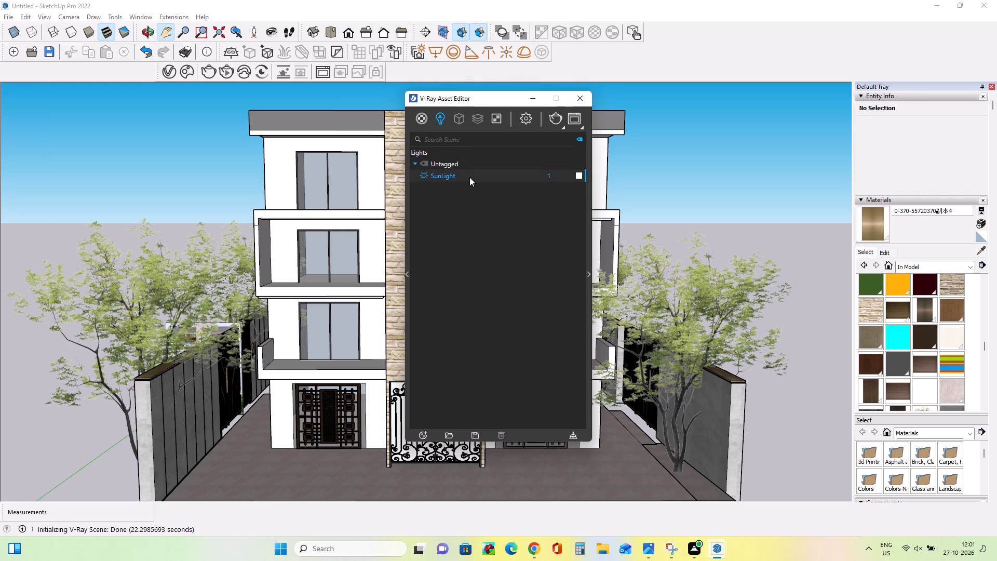
{"action": "left_click", "coordinate": [590, 276]}
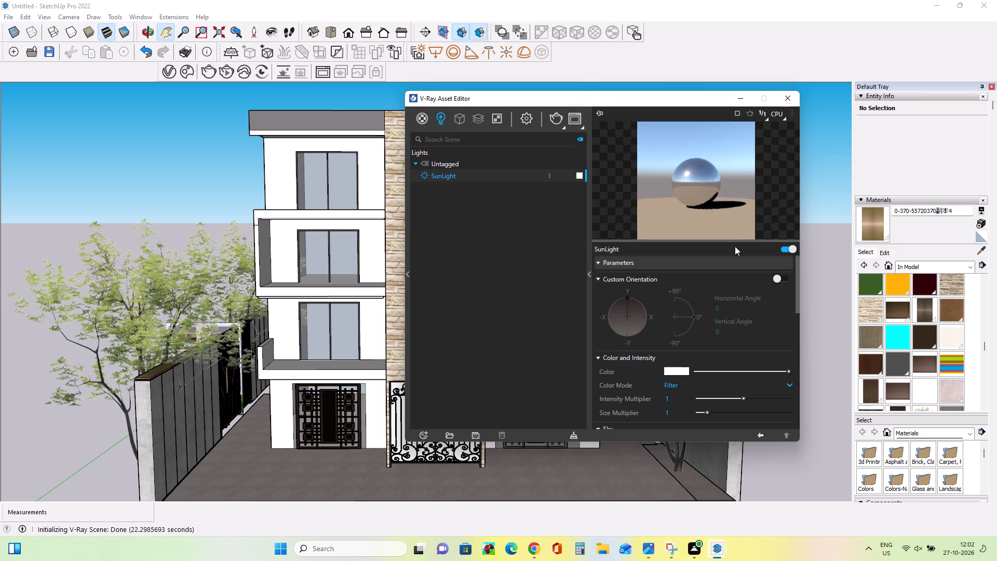
{"action": "left_click", "coordinate": [783, 274]}
Adjust the SunLight's vertical angle to about 34.2°.
{"action": "left_click", "coordinate": [691, 306]}
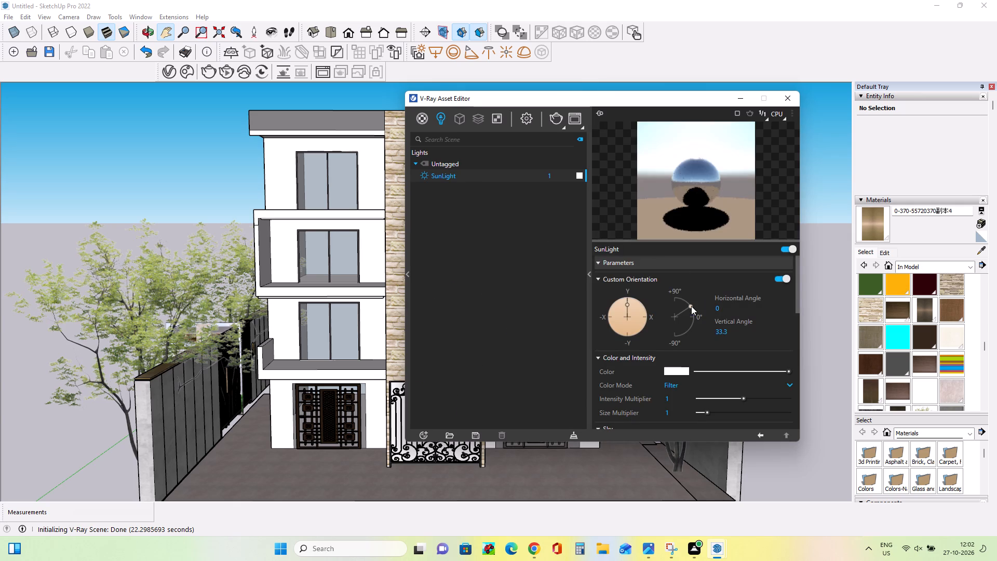
{"action": "left_click", "coordinate": [688, 304]}
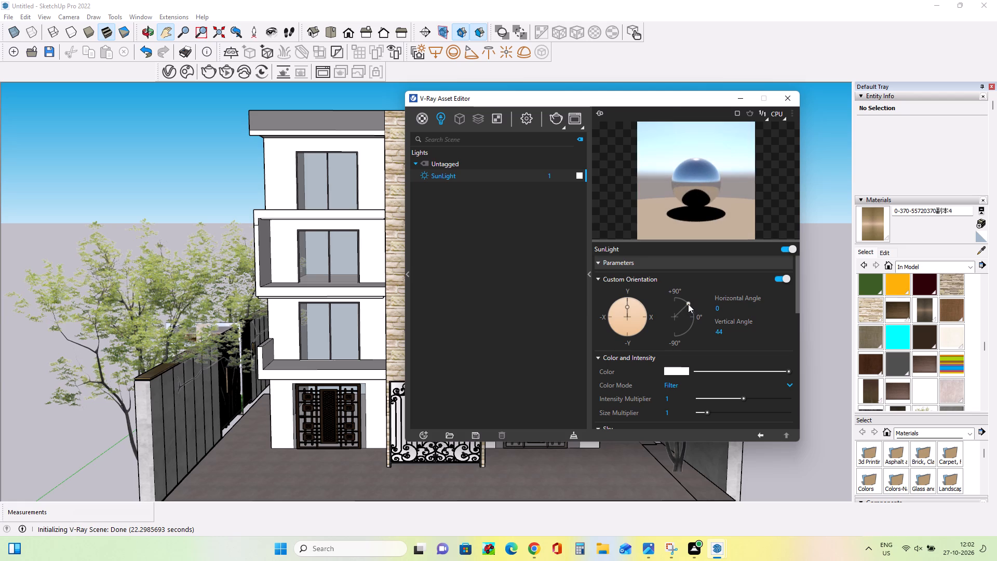
{"action": "left_click", "coordinate": [689, 304]}
{"action": "left_click", "coordinate": [689, 304]}
{"action": "left_click", "coordinate": [689, 304]}
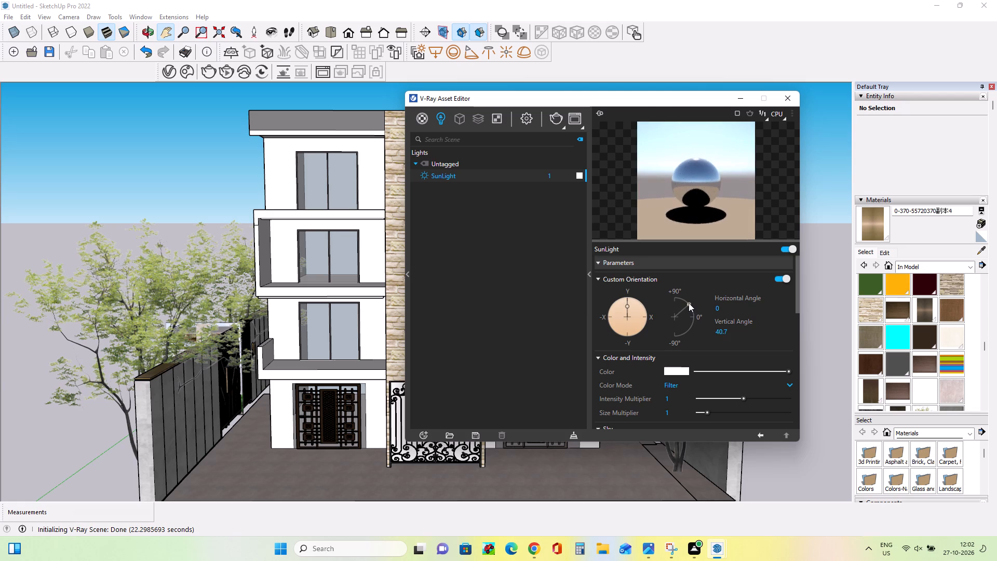
{"action": "left_click", "coordinate": [689, 303]}
{"action": "left_click", "coordinate": [689, 303]}
{"action": "left_click", "coordinate": [690, 305]}
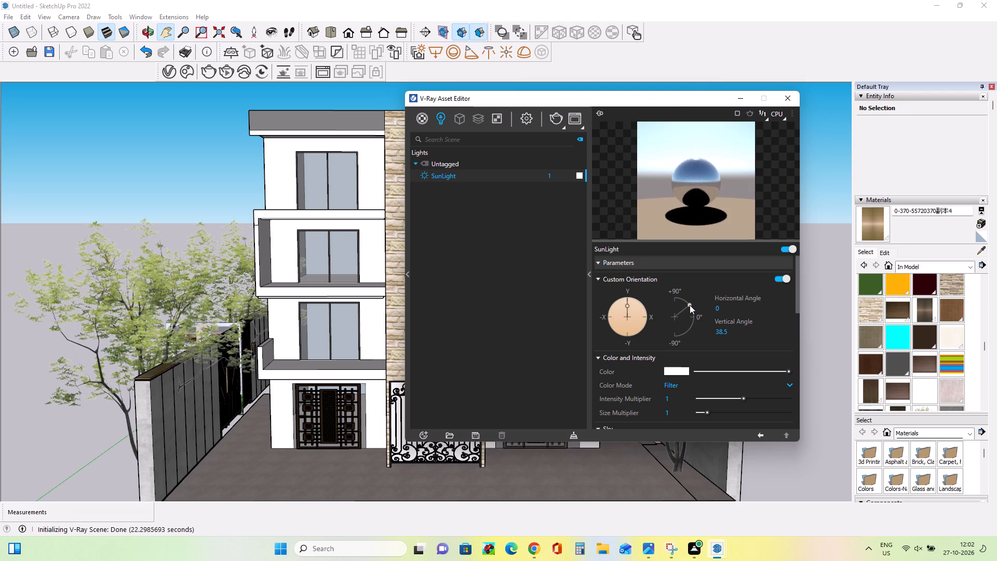
{"action": "left_click", "coordinate": [690, 305]}
{"action": "left_click", "coordinate": [690, 307]}
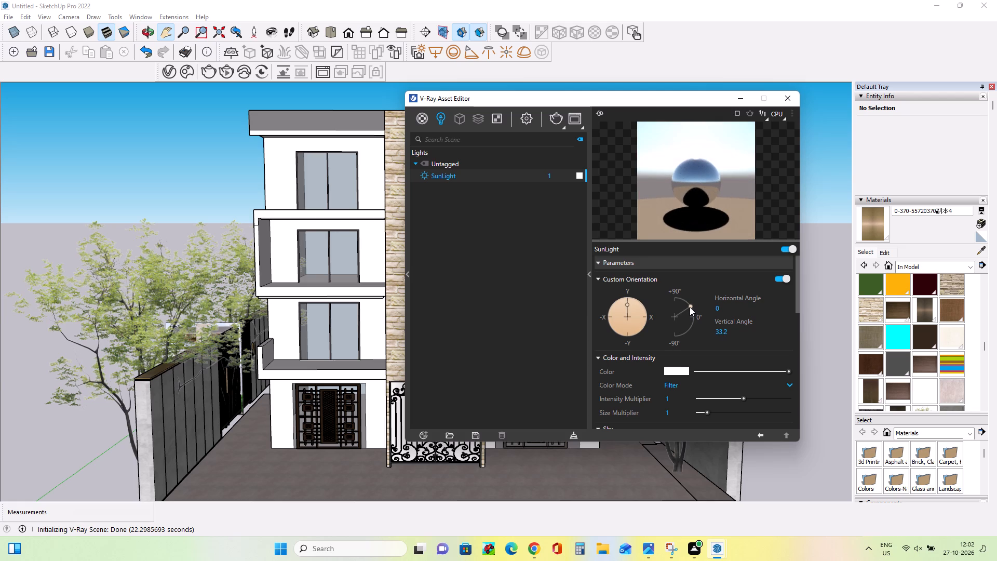
{"action": "left_click", "coordinate": [690, 307]}
{"action": "left_click", "coordinate": [688, 303]}
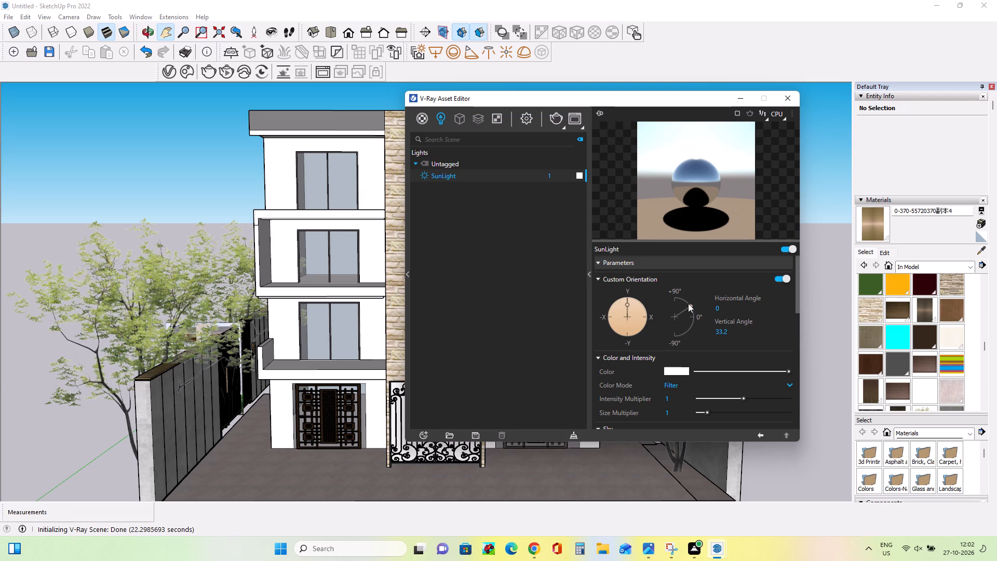
{"action": "left_click", "coordinate": [690, 305]}
{"action": "scroll", "coordinate": [692, 308], "scroll_direction": "up", "scroll_amount": 5}
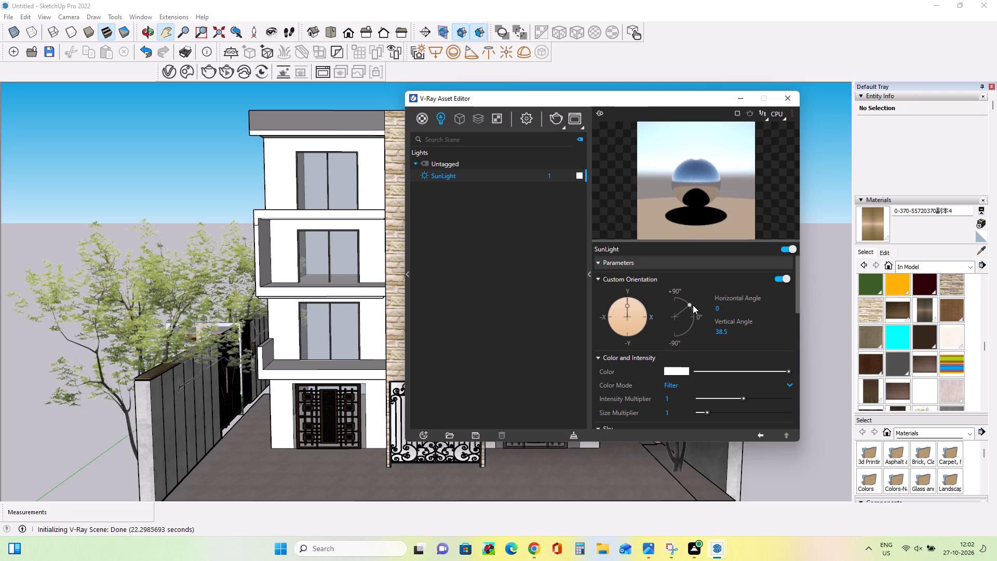
{"action": "left_click_drag", "start_coordinate": [691, 303], "coordinate": [689, 306]}
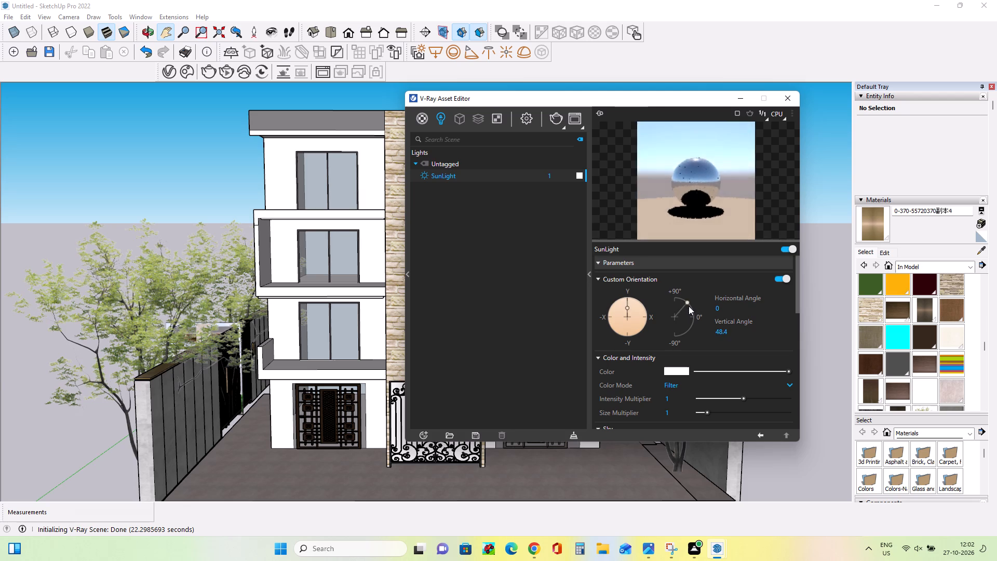
{"action": "left_click_drag", "start_coordinate": [689, 306], "coordinate": [688, 308]}
Rotate the SunLight's horizontal angle to about 234°.
{"action": "left_click_drag", "start_coordinate": [627, 304], "coordinate": [618, 326]}
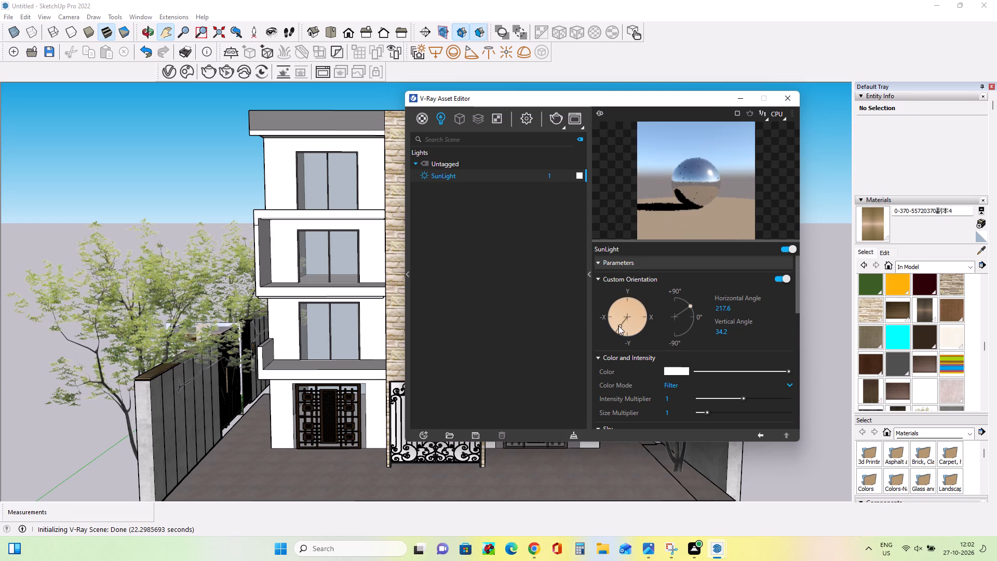
{"action": "left_click_drag", "start_coordinate": [618, 326], "coordinate": [617, 326]}
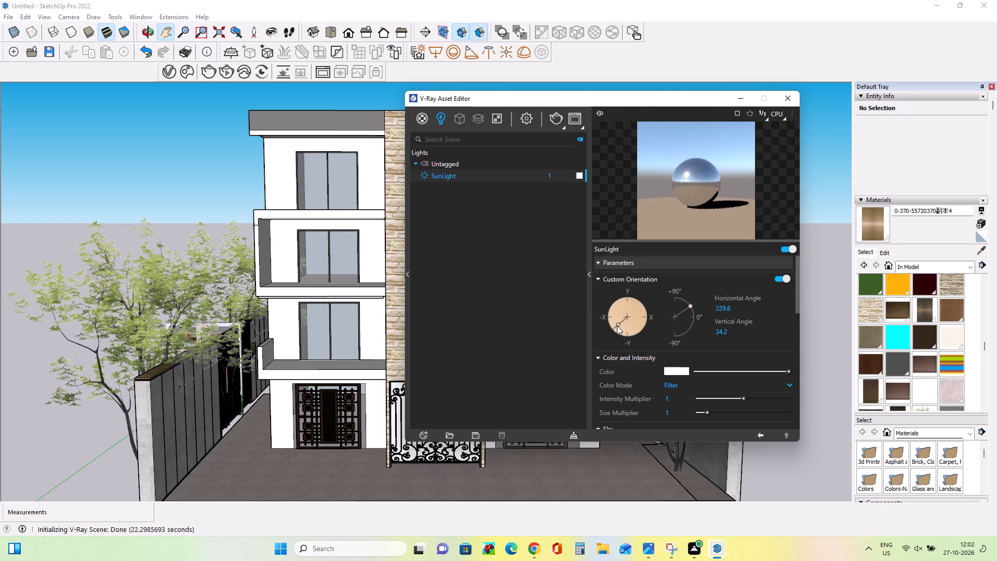
{"action": "left_click_drag", "start_coordinate": [617, 326], "coordinate": [617, 326]}
{"action": "left_click_drag", "start_coordinate": [617, 326], "coordinate": [616, 328]}
{"action": "left_click_drag", "start_coordinate": [616, 328], "coordinate": [613, 329]}
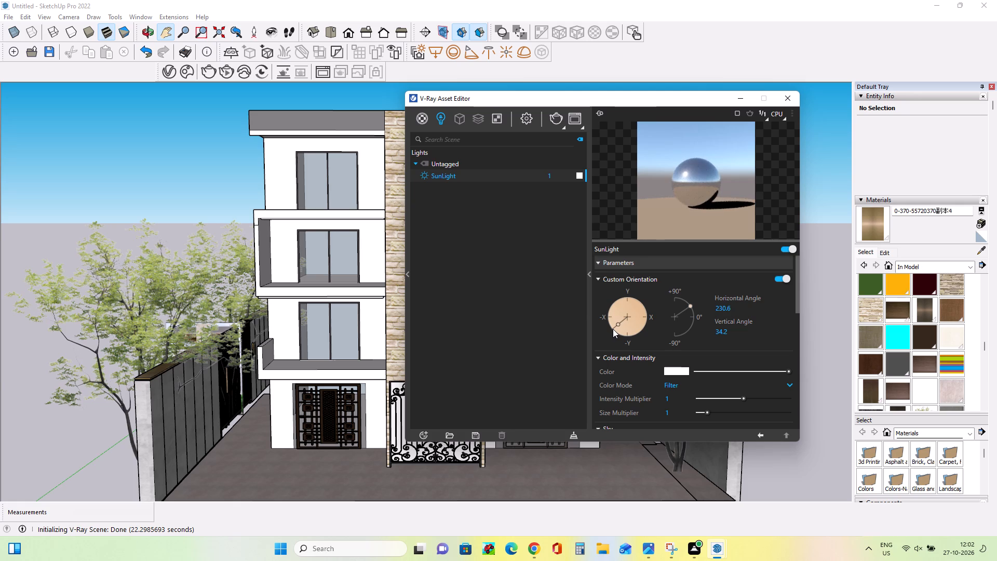
{"action": "left_click_drag", "start_coordinate": [613, 329], "coordinate": [612, 328]}
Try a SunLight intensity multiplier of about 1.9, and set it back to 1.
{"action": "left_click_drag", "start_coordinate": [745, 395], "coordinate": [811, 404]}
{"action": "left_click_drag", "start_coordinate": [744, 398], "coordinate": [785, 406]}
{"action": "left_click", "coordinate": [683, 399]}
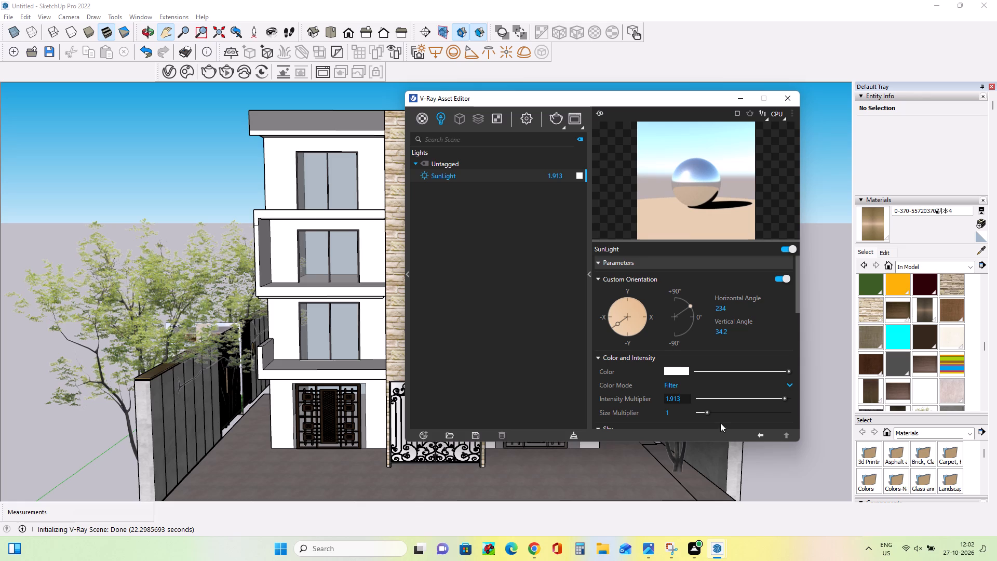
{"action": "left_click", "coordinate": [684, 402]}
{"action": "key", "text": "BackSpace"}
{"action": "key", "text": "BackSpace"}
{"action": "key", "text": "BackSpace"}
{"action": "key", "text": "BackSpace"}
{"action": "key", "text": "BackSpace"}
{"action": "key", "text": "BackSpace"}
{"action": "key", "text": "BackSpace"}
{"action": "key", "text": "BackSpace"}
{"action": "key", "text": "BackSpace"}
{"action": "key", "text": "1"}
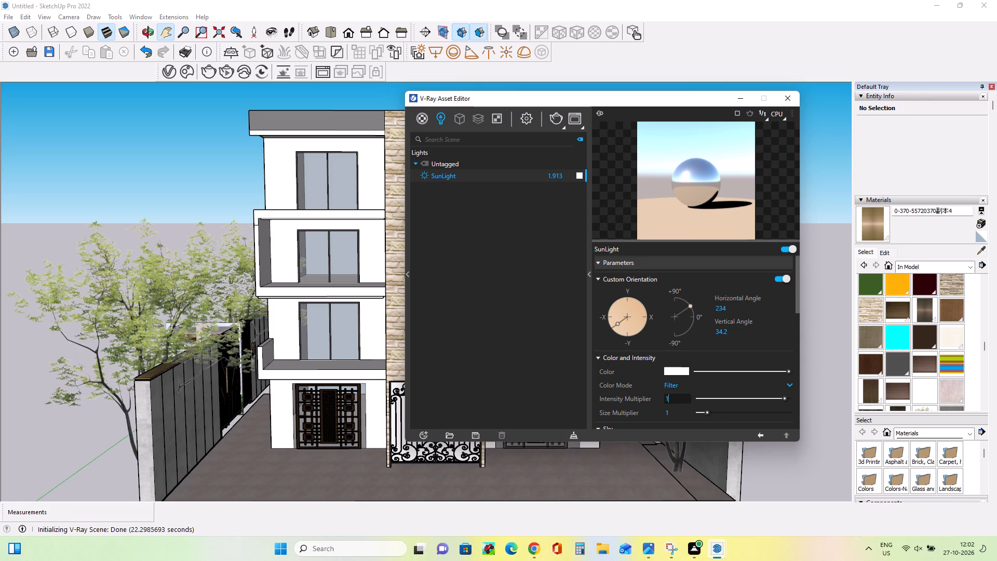
Set the SunLight's size multiplier to 5.
{"action": "left_click", "coordinate": [676, 409]}
{"action": "key", "text": "BackSpace"}
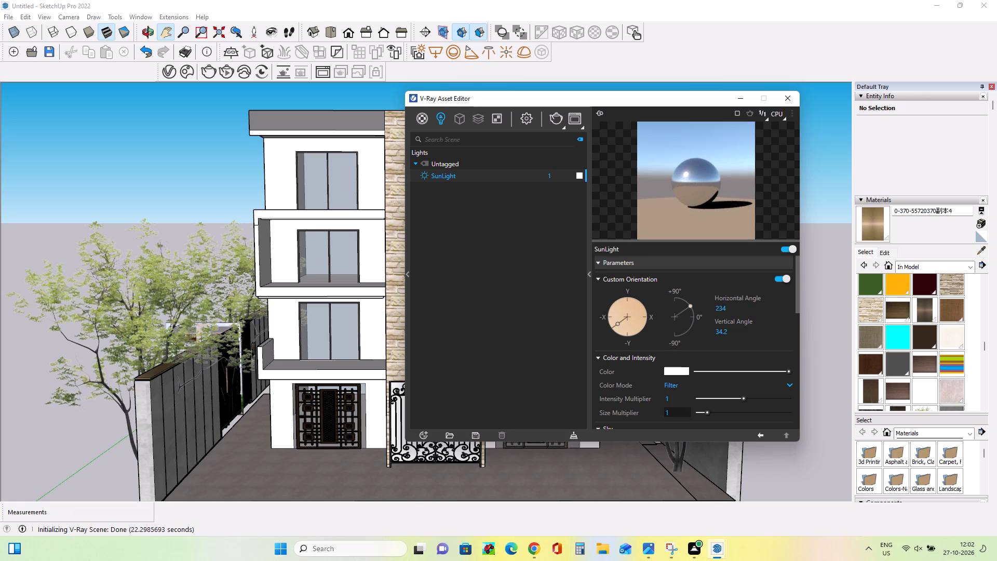
{"action": "key", "text": "5"}
{"action": "scroll", "coordinate": [686, 359], "scroll_direction": "down", "scroll_amount": 2}
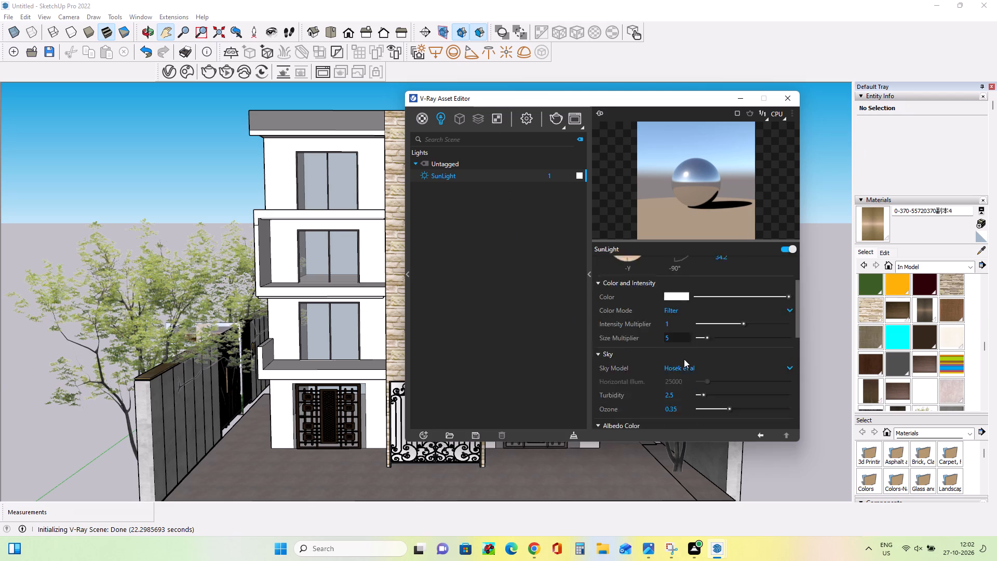
{"action": "scroll", "coordinate": [661, 346], "scroll_direction": "up", "scroll_amount": 2}
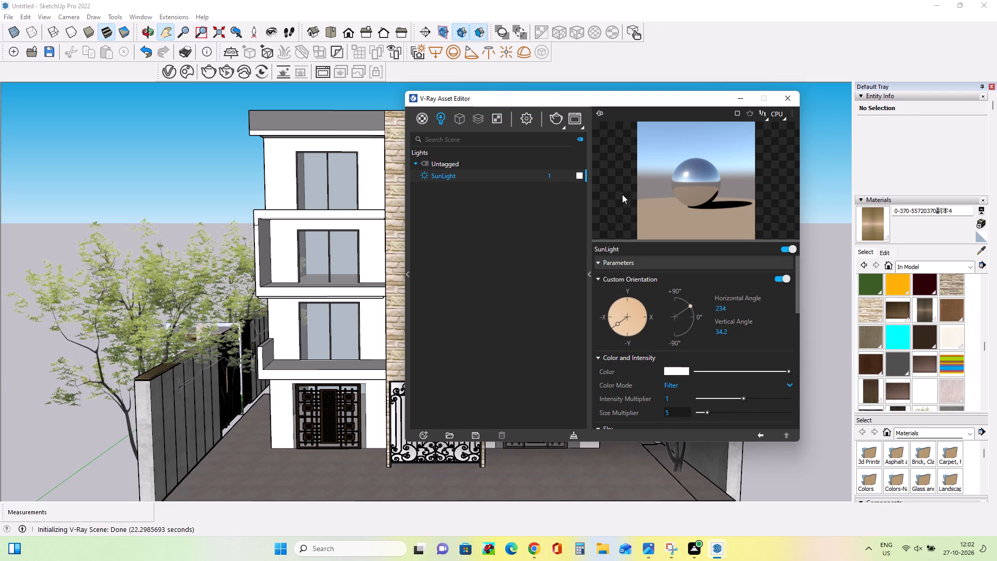
Add a Light Mix render element and group its lights by Group Instances.
{"action": "left_click", "coordinate": [477, 122]}
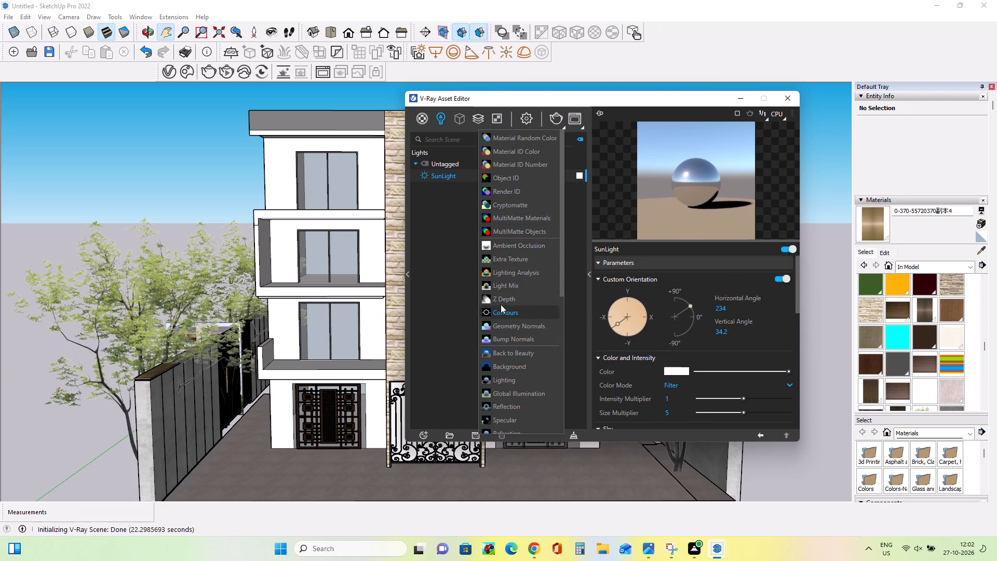
{"action": "left_click", "coordinate": [505, 289]}
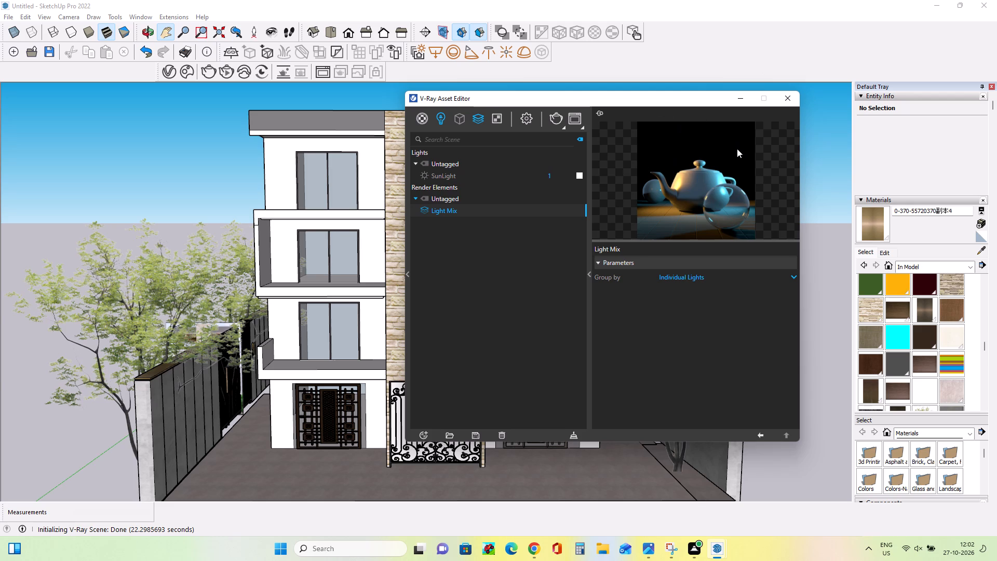
{"action": "left_click", "coordinate": [683, 282]}
{"action": "left_click", "coordinate": [709, 274]}
{"action": "left_click", "coordinate": [698, 309]}
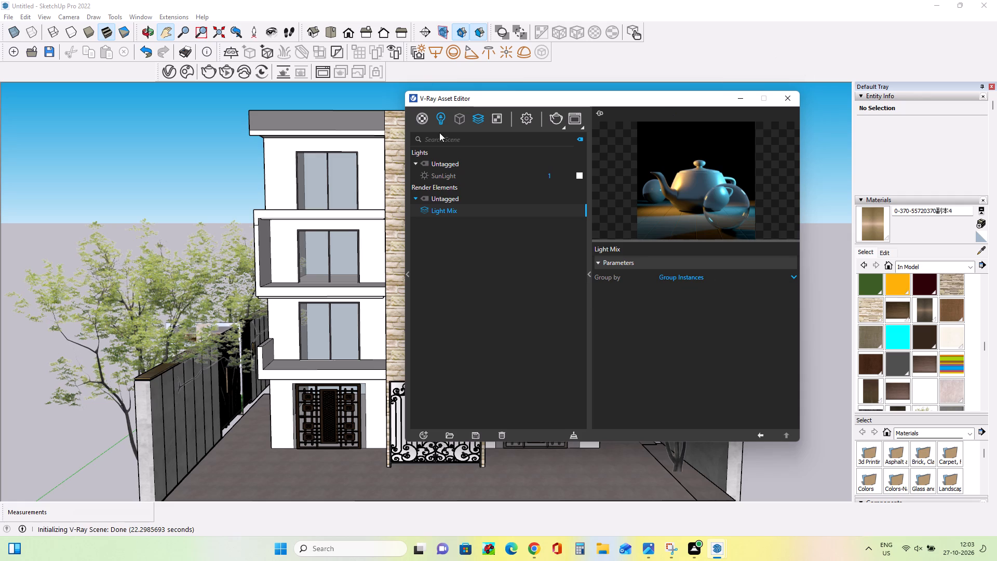
Render the building's front view with V-Ray, inspect the image up close, and return to the model with the Asset Editor closed.
{"action": "left_click", "coordinate": [551, 117]}
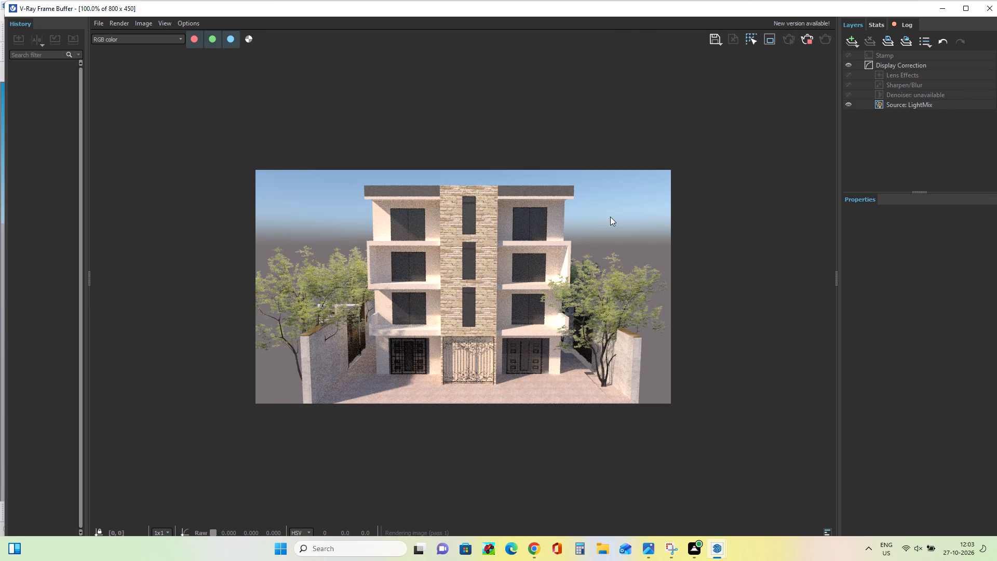
{"action": "scroll", "coordinate": [470, 297], "scroll_direction": "up", "scroll_amount": 1}
{"action": "scroll", "coordinate": [470, 297], "scroll_direction": "down", "scroll_amount": 1}
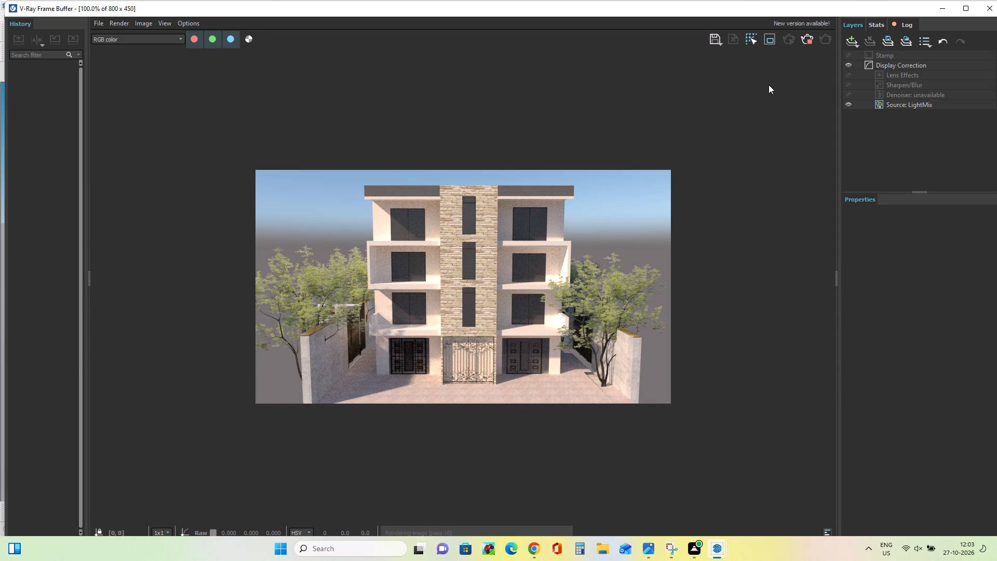
{"action": "scroll", "coordinate": [441, 382], "scroll_direction": "up", "scroll_amount": 1}
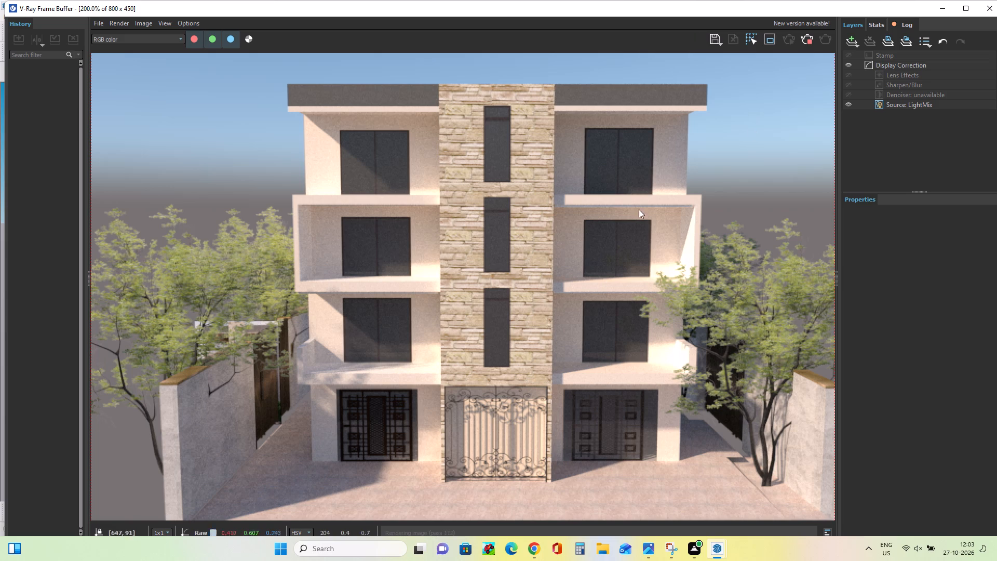
{"action": "left_click", "coordinate": [946, 7]}
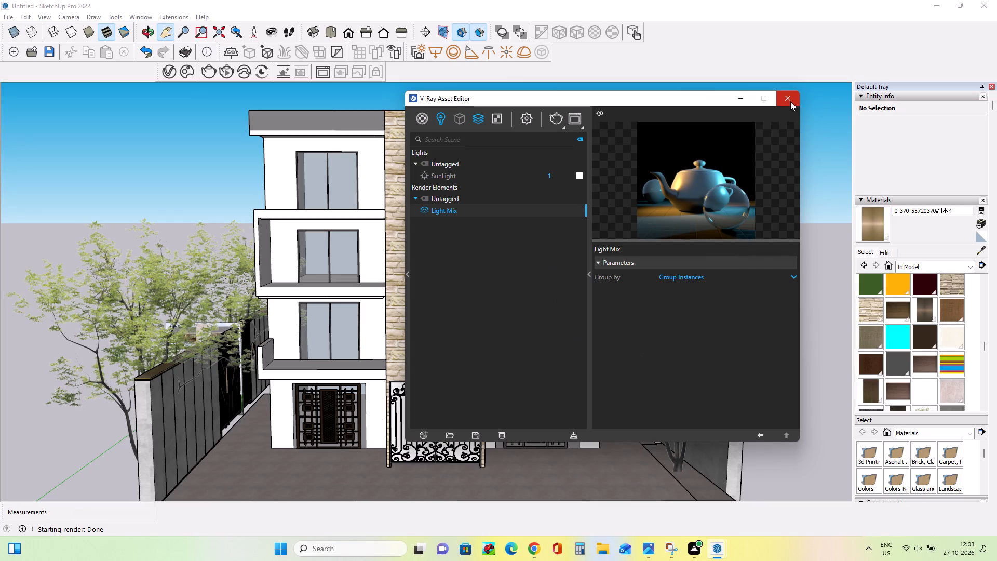
{"action": "left_click", "coordinate": [792, 101]}
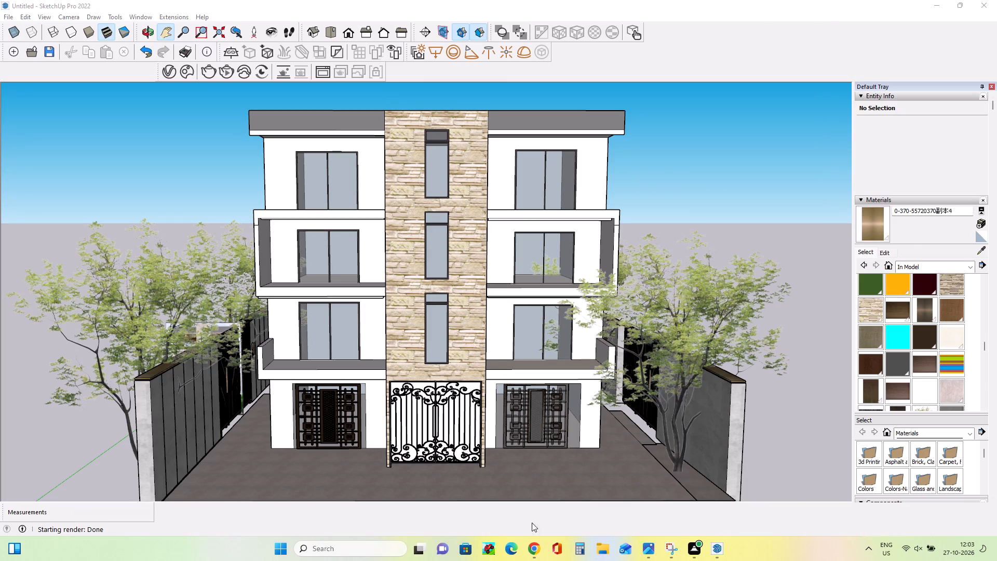
Switch to Chrome and search 3D Warehouse models for "glass grill", waiting for the page to respond.
{"action": "left_click", "coordinate": [533, 544]}
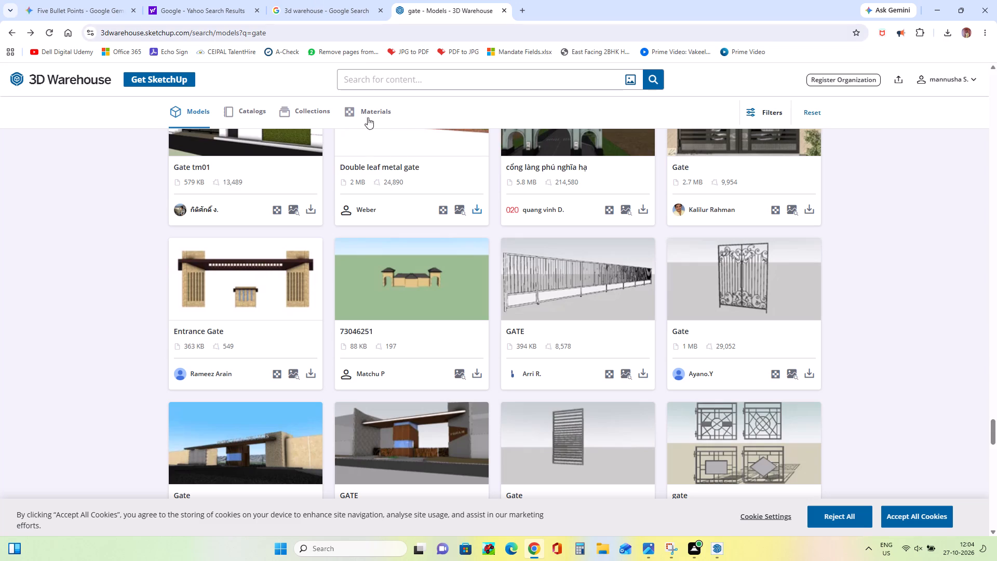
{"action": "left_click", "coordinate": [431, 79]}
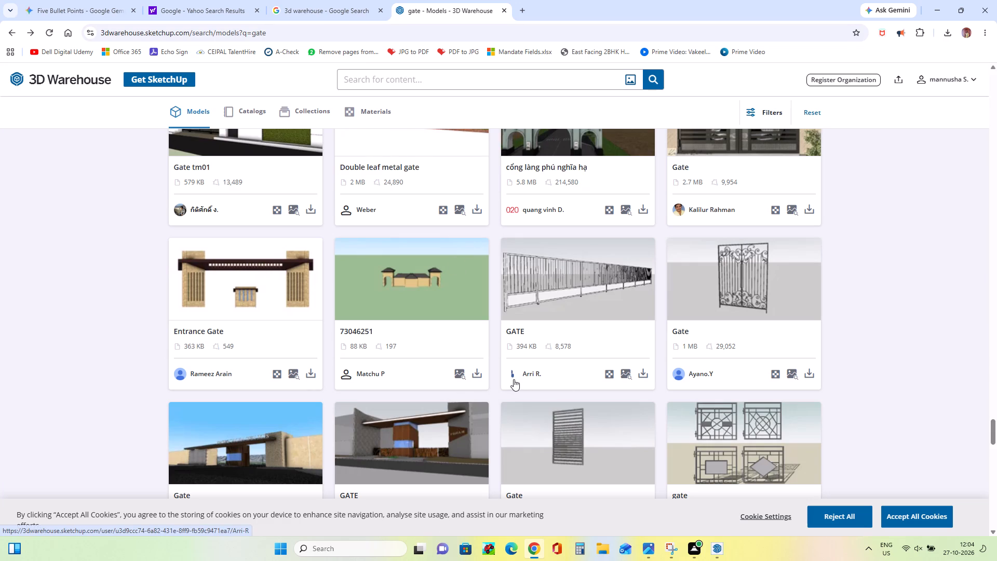
{"action": "type", "text": "gl"}
{"action": "type", "text": "ass"}
{"action": "key", "text": "space"}
{"action": "type", "text": "grill"}
{"action": "key", "text": "Return"}
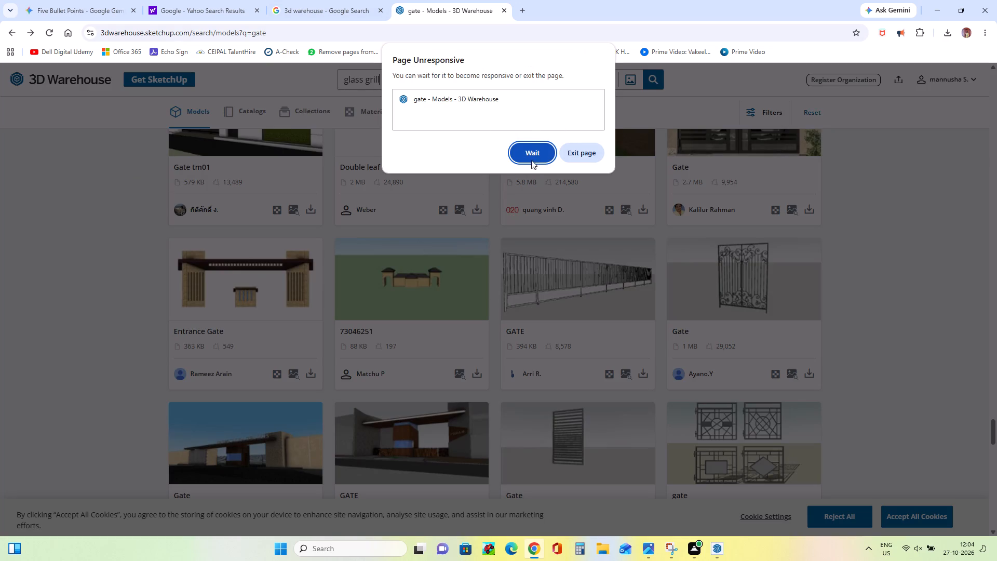
{"action": "left_click", "coordinate": [517, 154]}
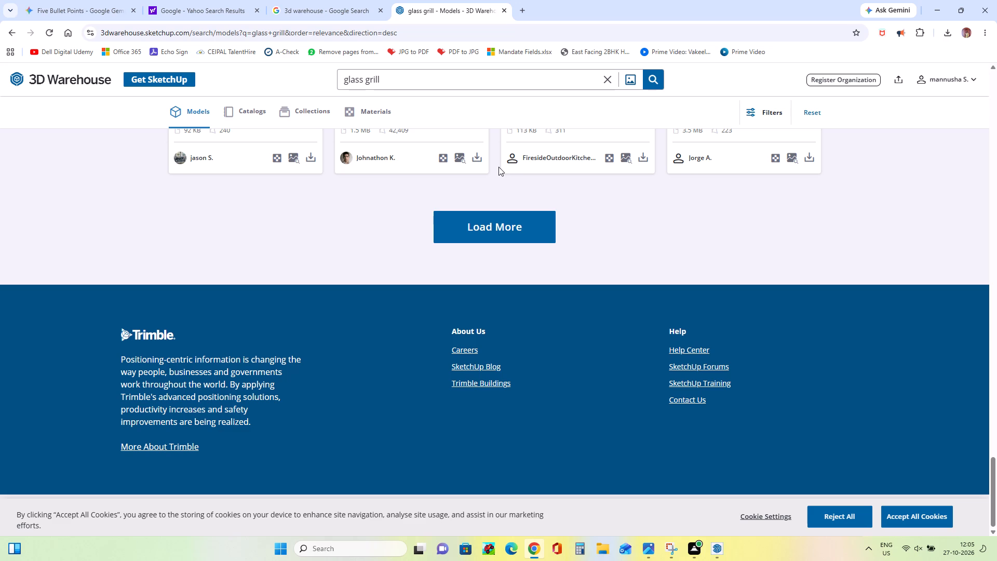
Browse the glass grill search results for a grille model that suits the building.
{"action": "scroll", "coordinate": [496, 247], "scroll_direction": "up", "scroll_amount": 7}
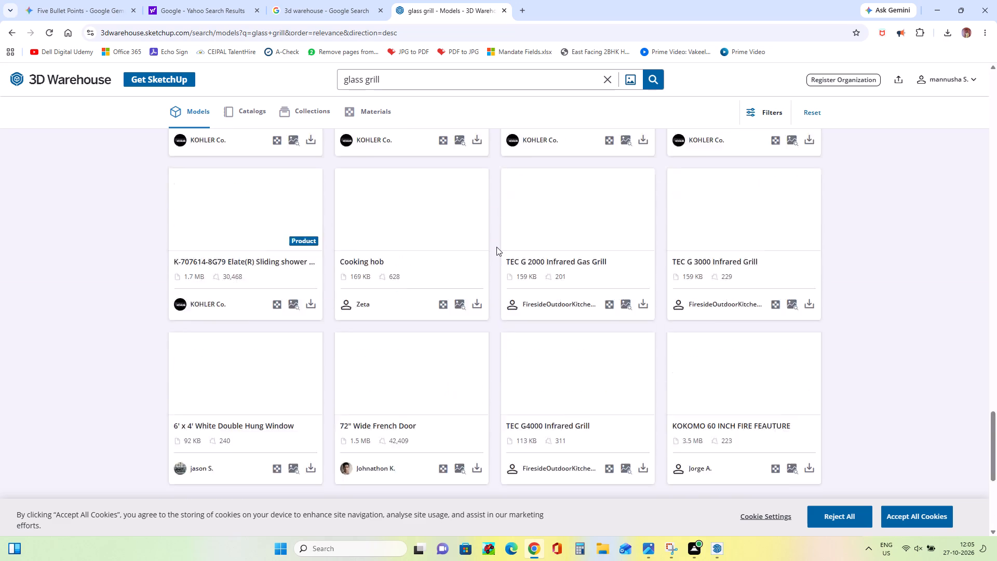
{"action": "scroll", "coordinate": [495, 244], "scroll_direction": "up", "scroll_amount": 7}
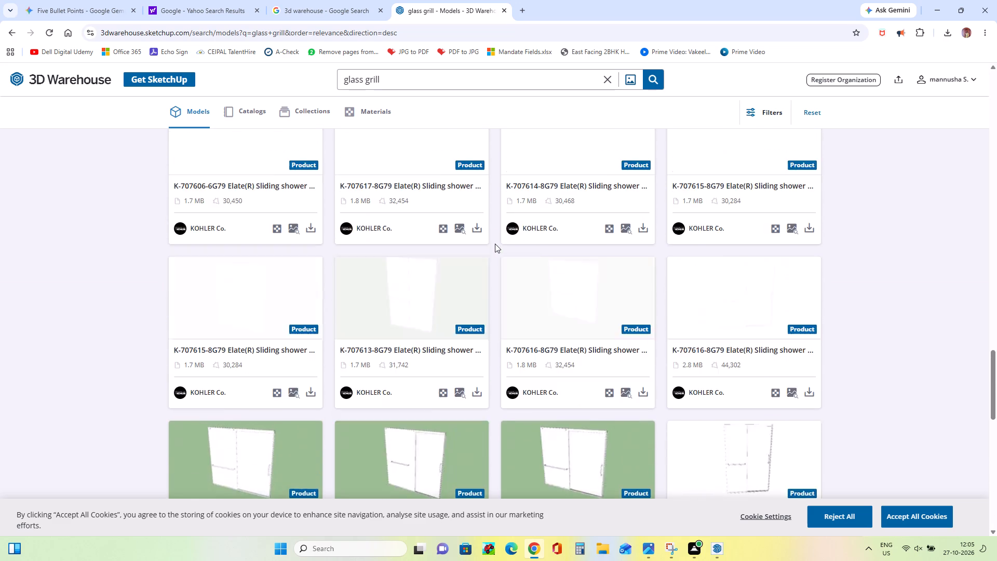
{"action": "scroll", "coordinate": [495, 244], "scroll_direction": "up", "scroll_amount": 12}
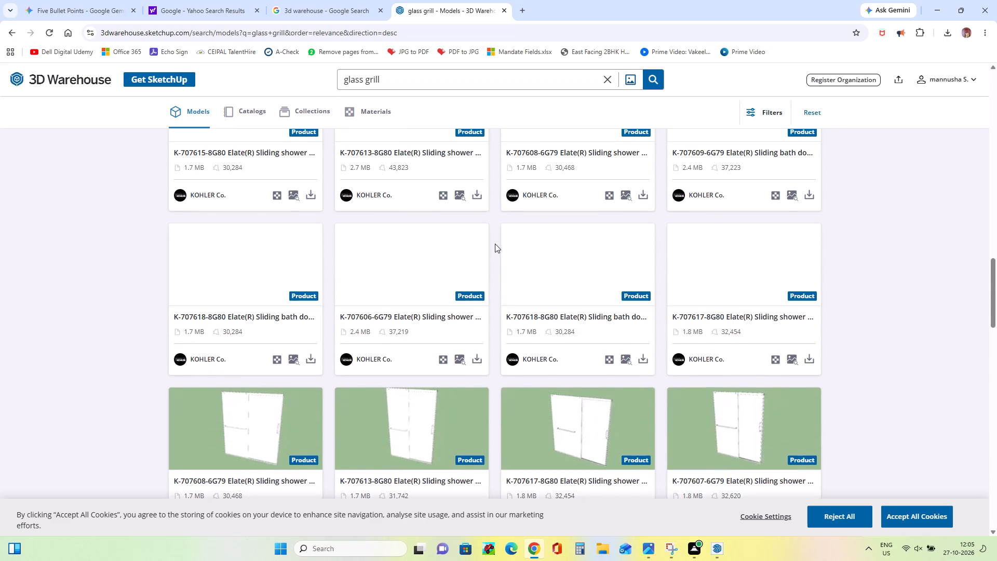
{"action": "scroll", "coordinate": [495, 244], "scroll_direction": "up", "scroll_amount": 14}
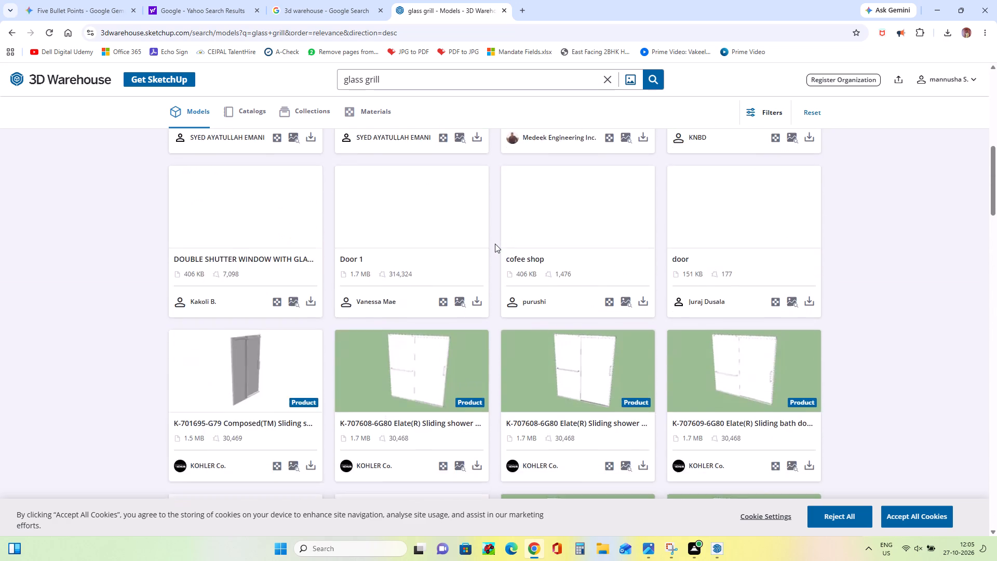
{"action": "scroll", "coordinate": [495, 244], "scroll_direction": "up", "scroll_amount": 5}
{"action": "scroll", "coordinate": [495, 244], "scroll_direction": "down", "scroll_amount": 1}
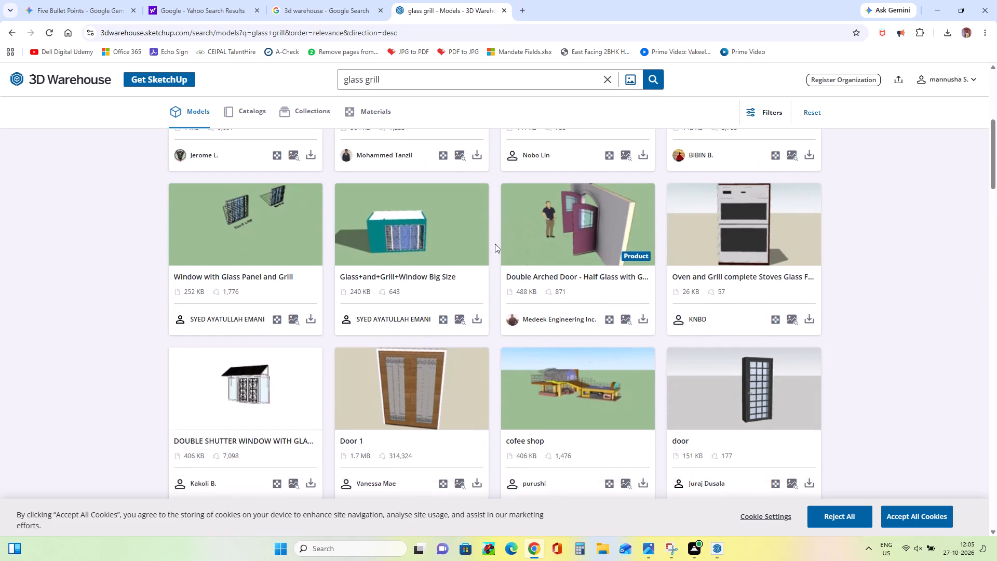
{"action": "scroll", "coordinate": [495, 244], "scroll_direction": "up", "scroll_amount": 10}
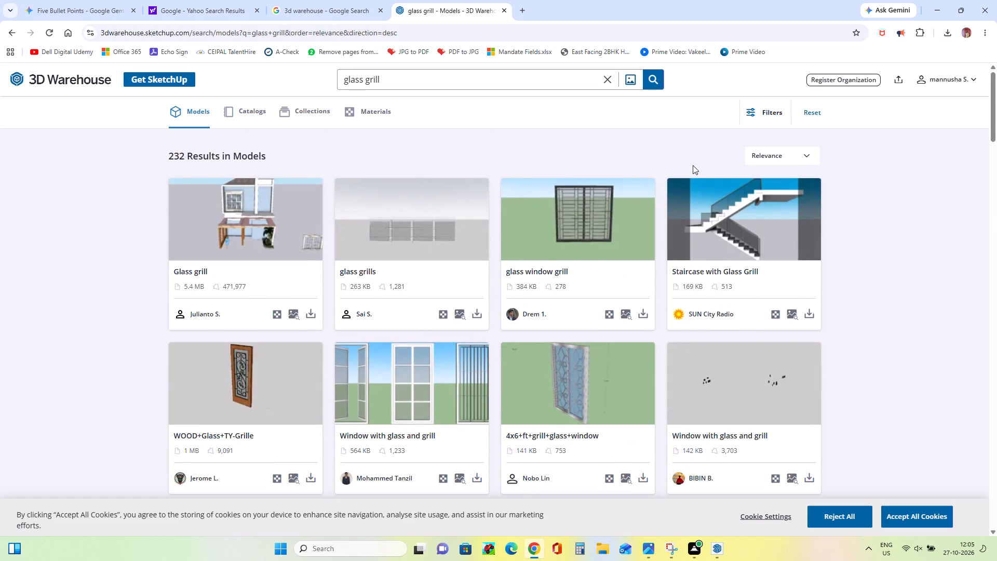
{"action": "scroll", "coordinate": [420, 277], "scroll_direction": "down", "scroll_amount": 3}
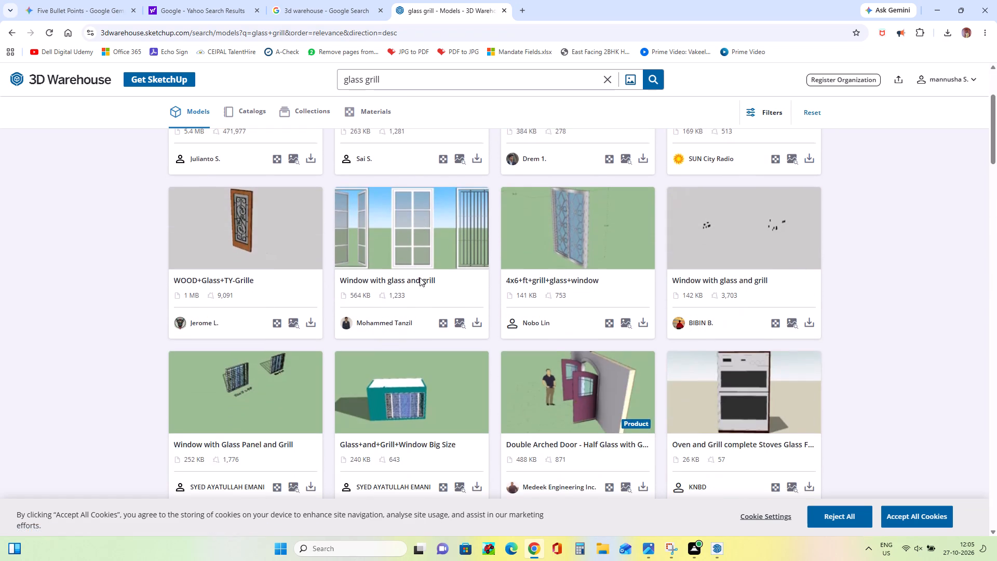
{"action": "scroll", "coordinate": [420, 277], "scroll_direction": "down", "scroll_amount": 8}
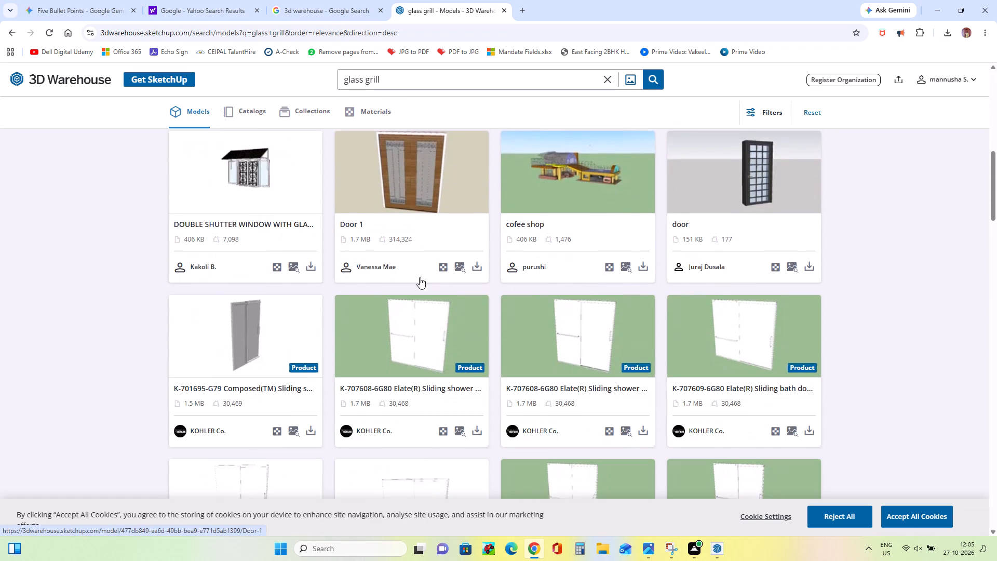
{"action": "scroll", "coordinate": [420, 277], "scroll_direction": "down", "scroll_amount": 9}
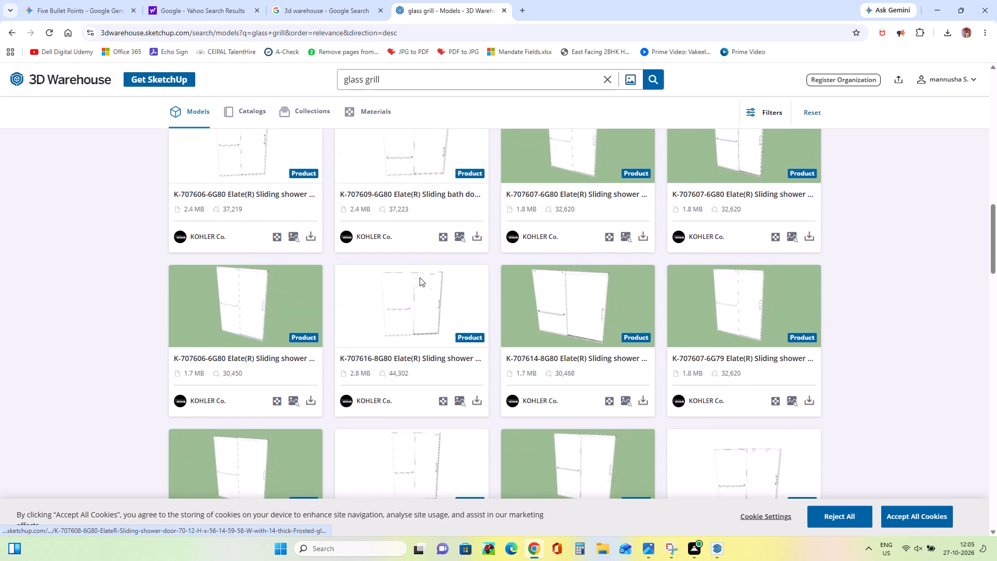
{"action": "scroll", "coordinate": [420, 277], "scroll_direction": "up", "scroll_amount": 9}
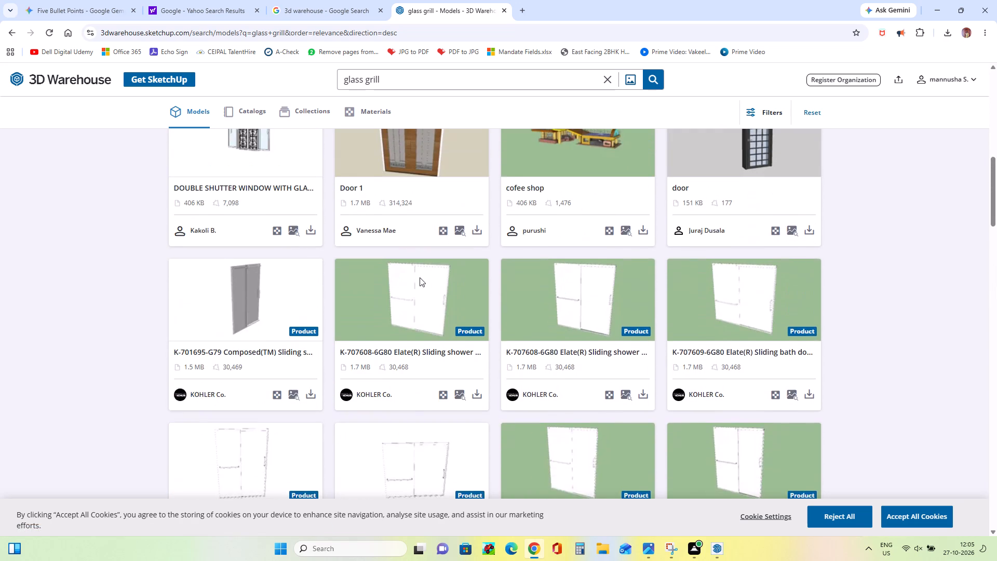
{"action": "scroll", "coordinate": [420, 277], "scroll_direction": "up", "scroll_amount": 5}
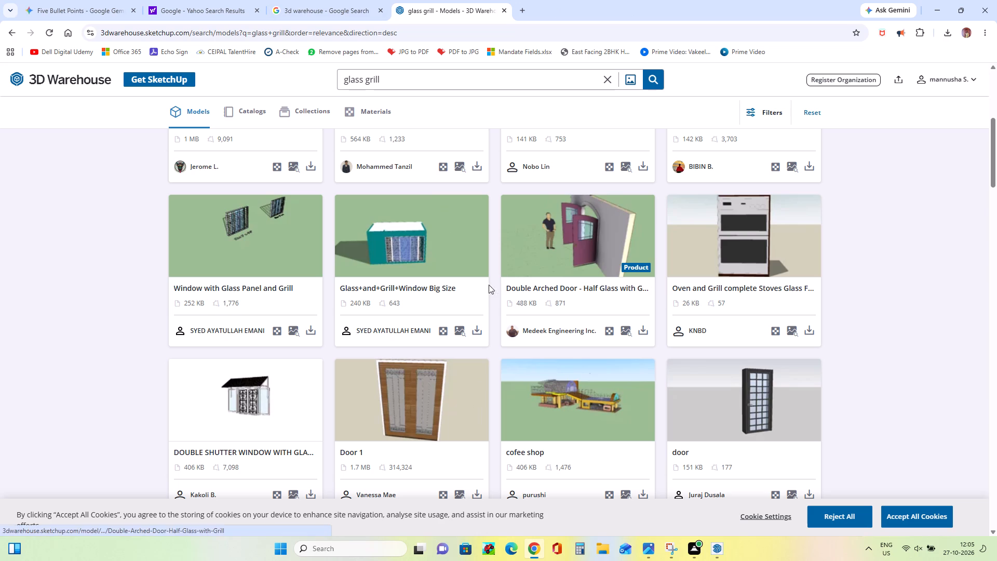
{"action": "scroll", "coordinate": [433, 301], "scroll_direction": "down", "scroll_amount": 2}
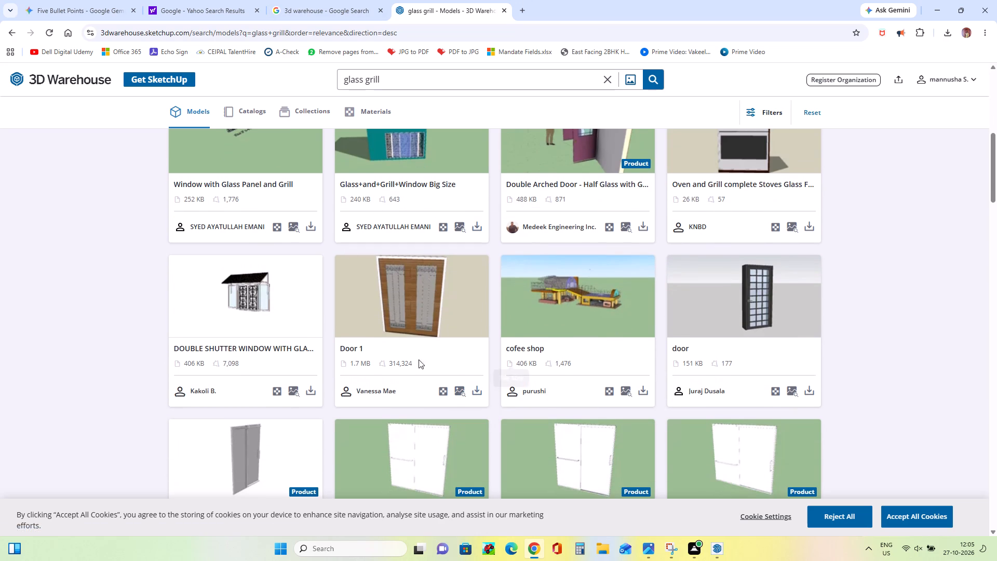
{"action": "scroll", "coordinate": [398, 348], "scroll_direction": "down", "scroll_amount": 1}
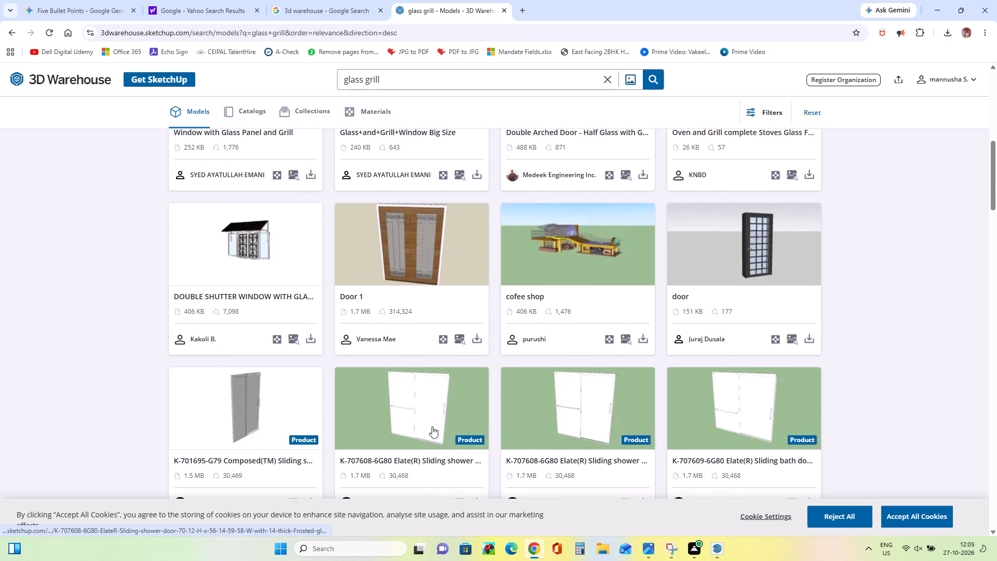
{"action": "scroll", "coordinate": [424, 420], "scroll_direction": "down", "scroll_amount": 9}
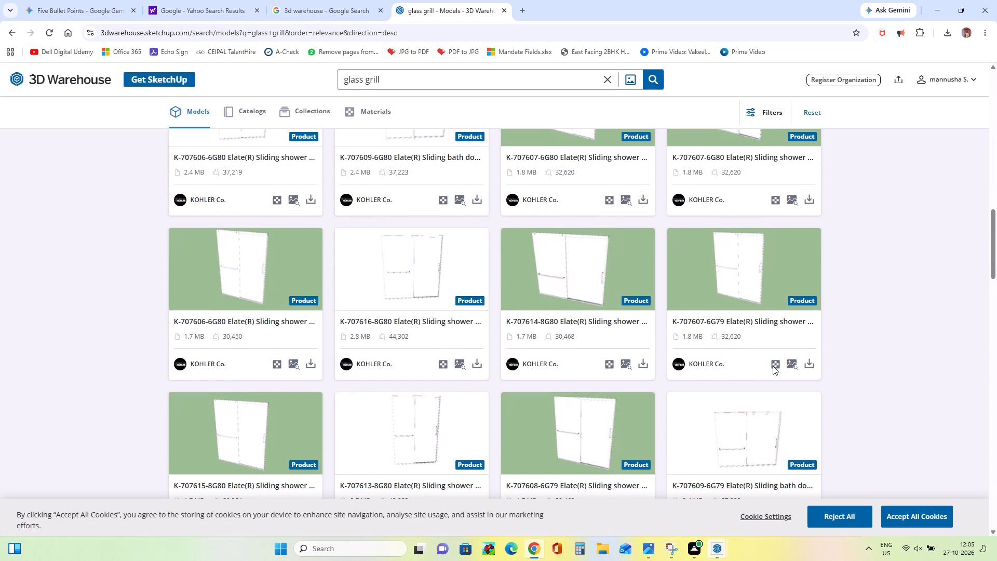
{"action": "scroll", "coordinate": [616, 323], "scroll_direction": "up", "scroll_amount": 2}
{"action": "scroll", "coordinate": [453, 290], "scroll_direction": "up", "scroll_amount": 20}
Clear the "glass grill" query from the 3D Warehouse search field, leaving it ready for a new entry.
{"action": "left_click", "coordinate": [393, 81]}
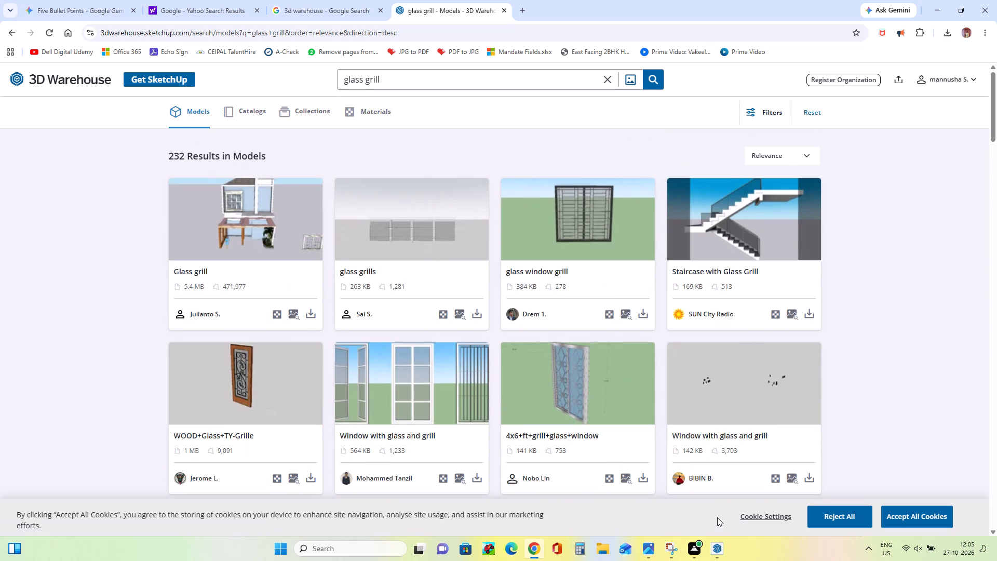
{"action": "key", "text": "BackSpace"}
{"action": "key", "text": "BackSpace"}
{"action": "key", "text": "BackSpace"}
{"action": "key", "text": "BackSpace"}
{"action": "key", "text": "BackSpace"}
{"action": "key", "text": "BackSpace"}
{"action": "key", "text": "BackSpace"}
{"action": "key", "text": "BackSpace"}
{"action": "key", "text": "BackSpace"}
{"action": "key", "text": "BackSpace"}
{"action": "key", "text": "BackSpace"}
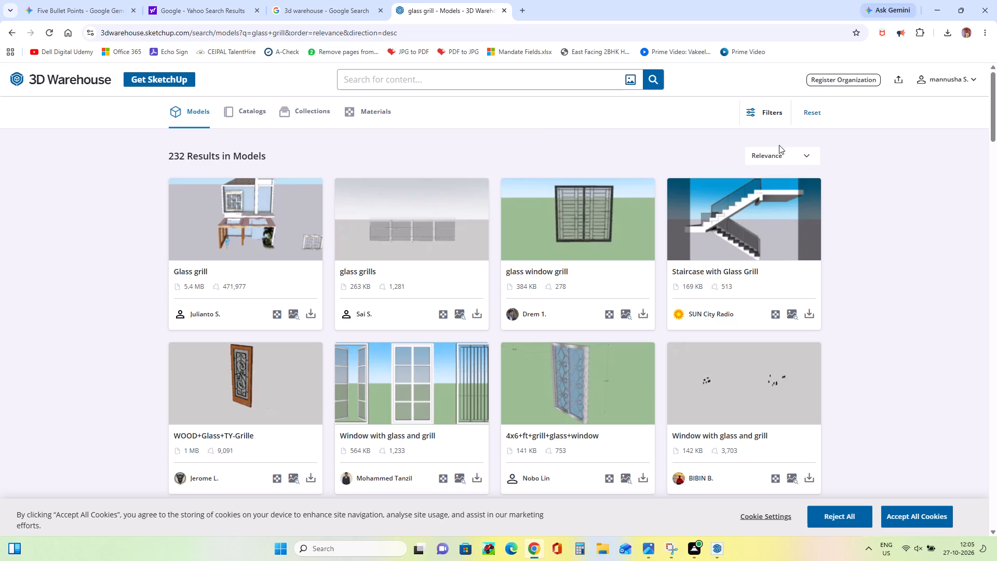
{"action": "left_click", "coordinate": [400, 75]}
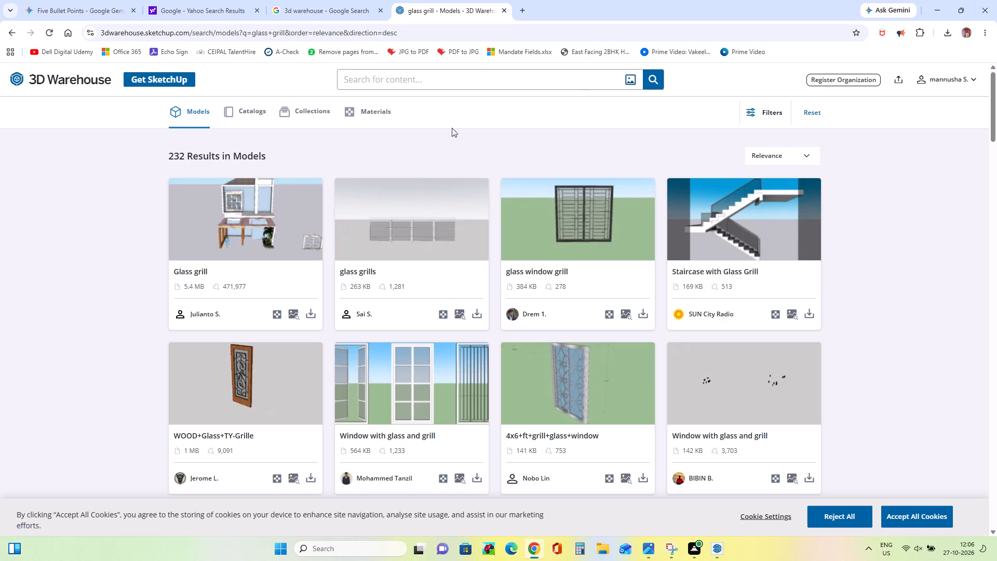
{"action": "left_click", "coordinate": [415, 79]}
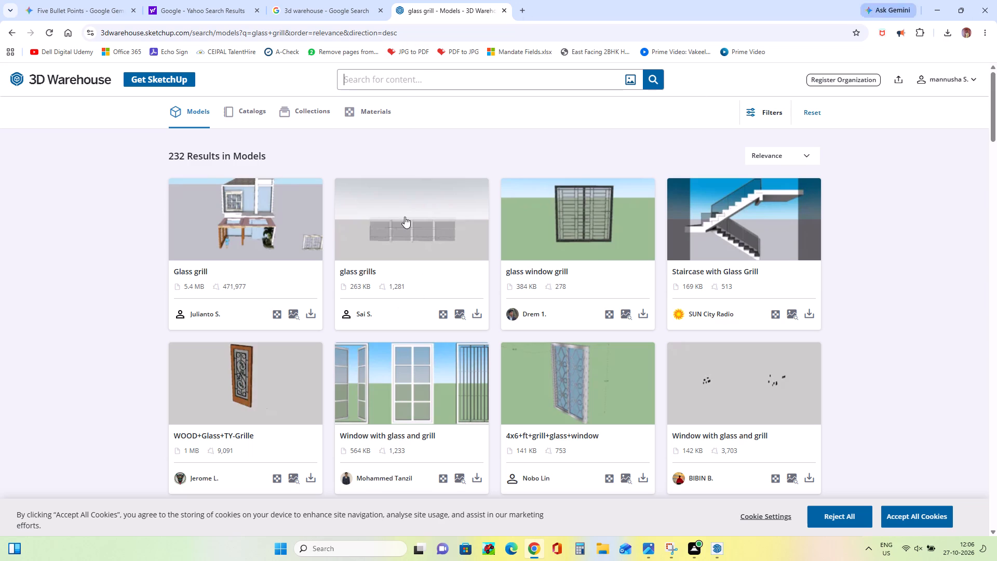
Look through the glass grill results again, comparing the window grilles, doors and sliding glass panels.
{"action": "scroll", "coordinate": [424, 332], "scroll_direction": "down", "scroll_amount": 7}
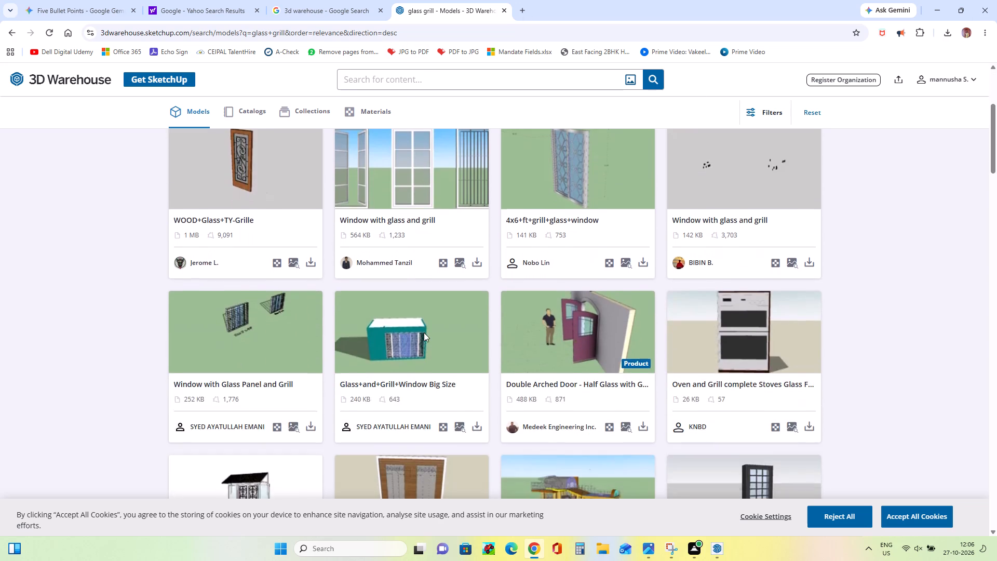
{"action": "scroll", "coordinate": [424, 332], "scroll_direction": "down", "scroll_amount": 5}
{"action": "scroll", "coordinate": [400, 351], "scroll_direction": "up", "scroll_amount": 3}
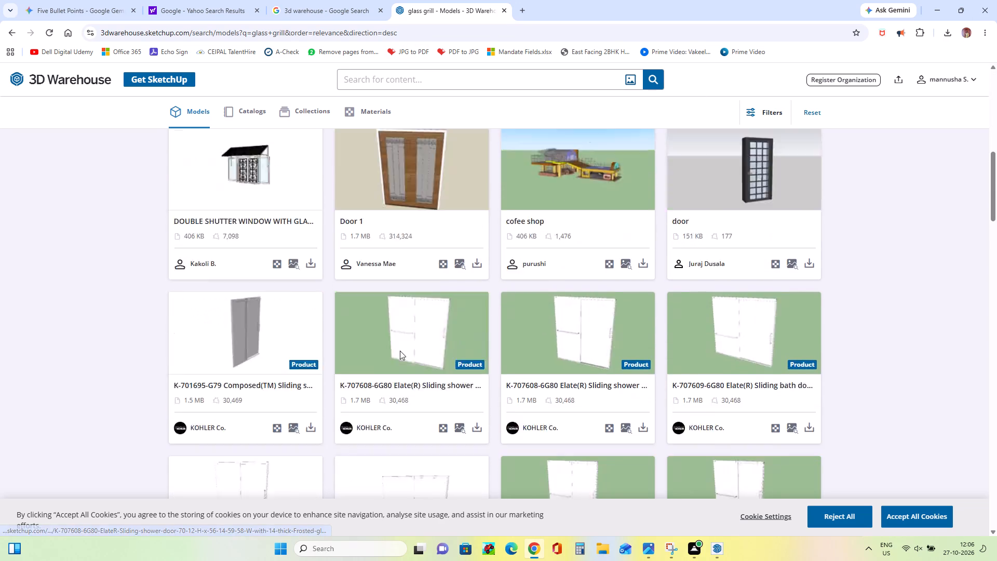
{"action": "scroll", "coordinate": [400, 351], "scroll_direction": "up", "scroll_amount": 17}
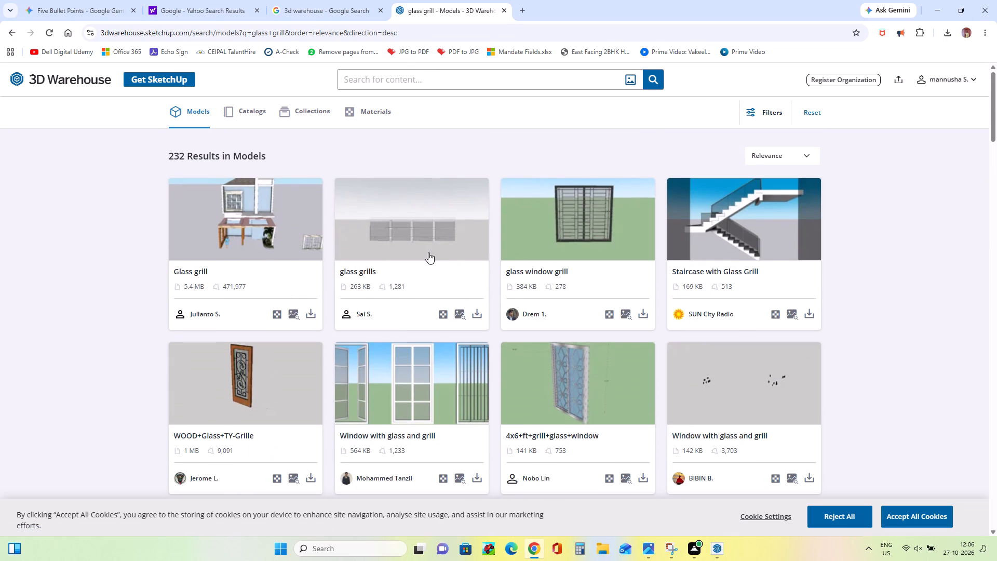
{"action": "scroll", "coordinate": [428, 252], "scroll_direction": "down", "scroll_amount": 5}
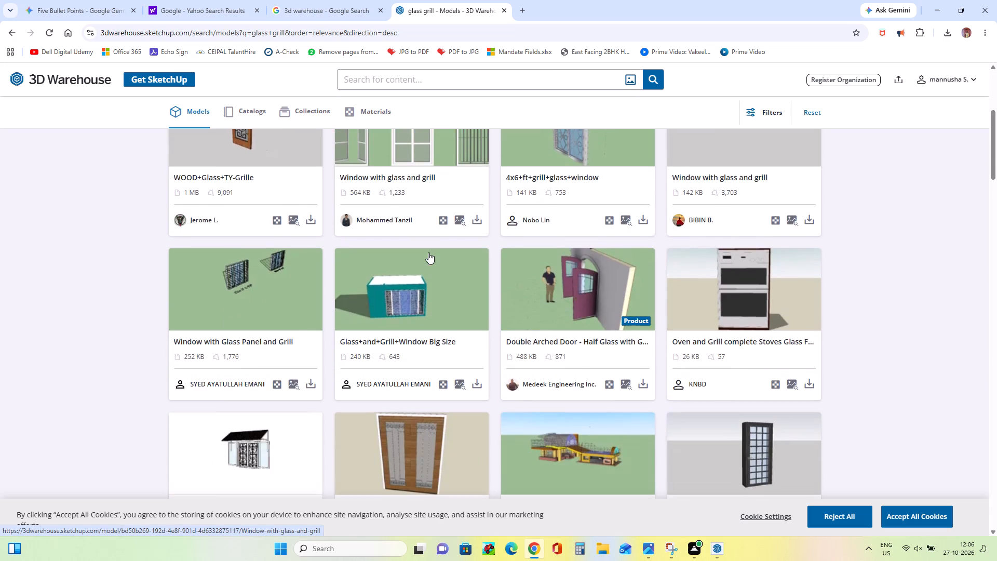
{"action": "scroll", "coordinate": [428, 252], "scroll_direction": "down", "scroll_amount": 2}
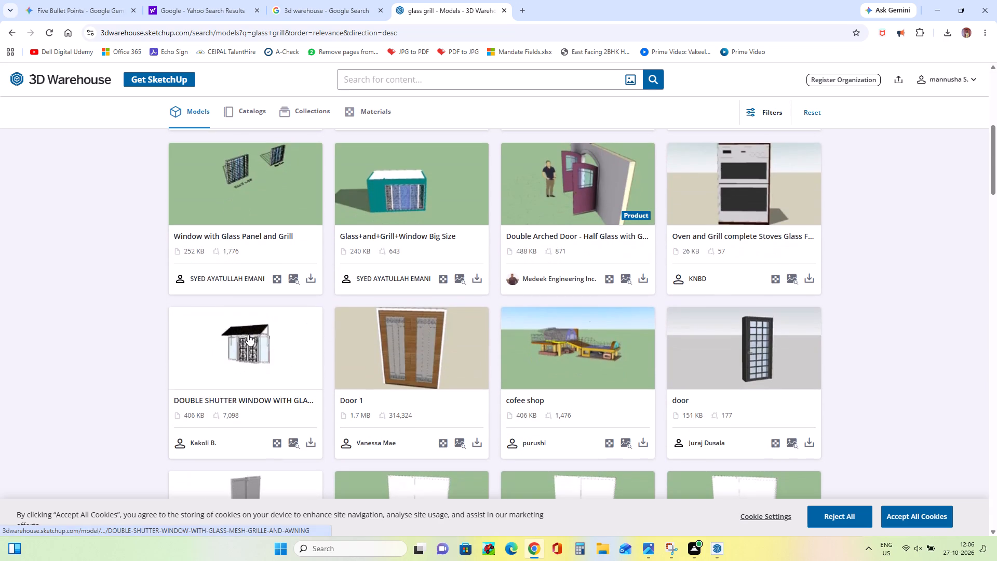
{"action": "scroll", "coordinate": [248, 335], "scroll_direction": "down", "scroll_amount": 16}
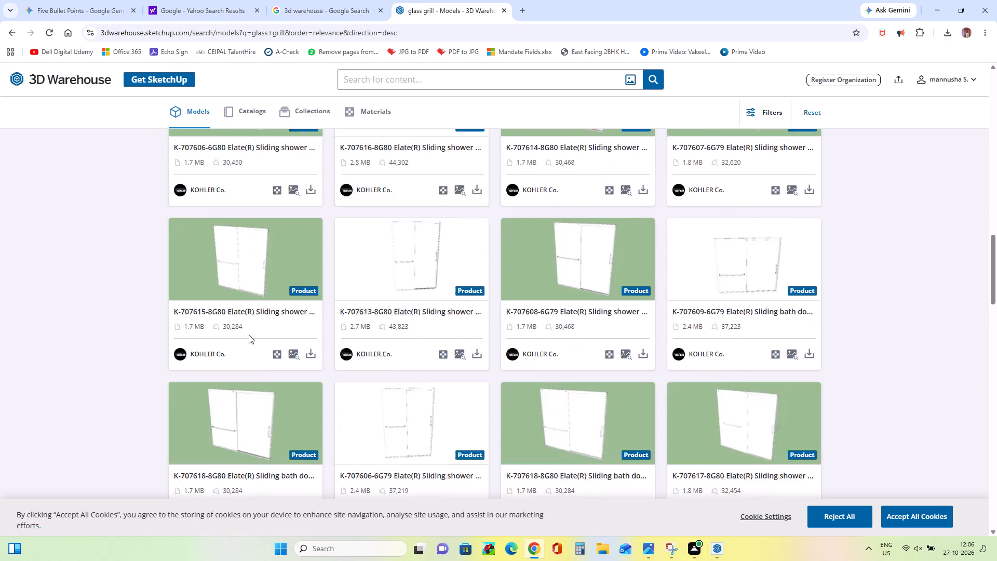
{"action": "scroll", "coordinate": [249, 335], "scroll_direction": "down", "scroll_amount": 7}
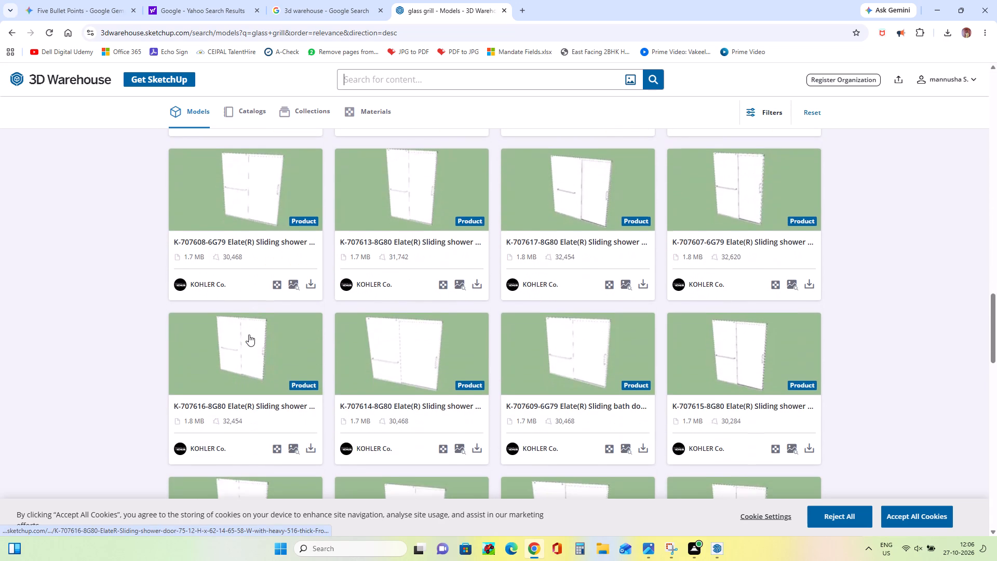
{"action": "scroll", "coordinate": [249, 335], "scroll_direction": "down", "scroll_amount": 1}
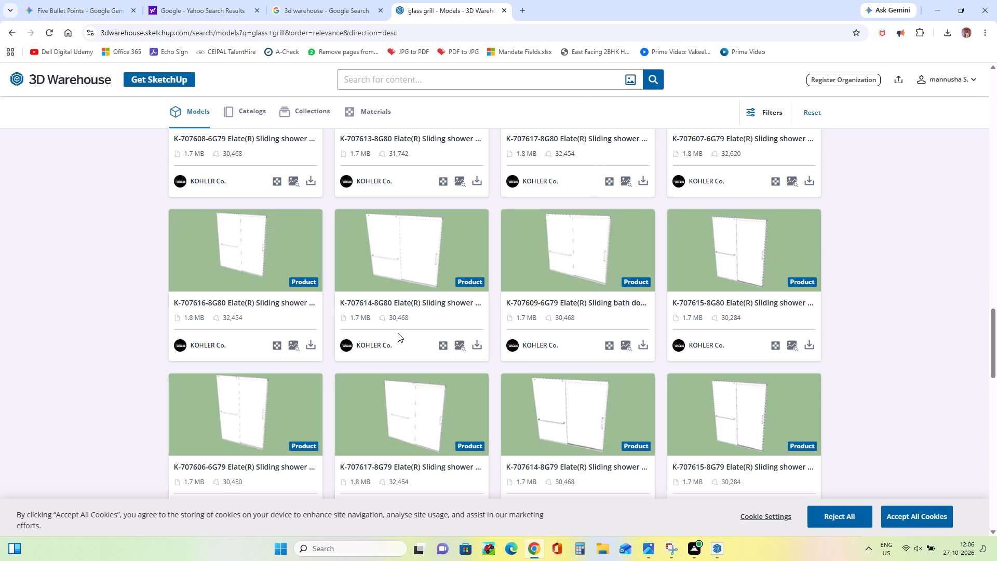
Search the 3D Warehouse models for "grill".
{"action": "left_click", "coordinate": [418, 75]}
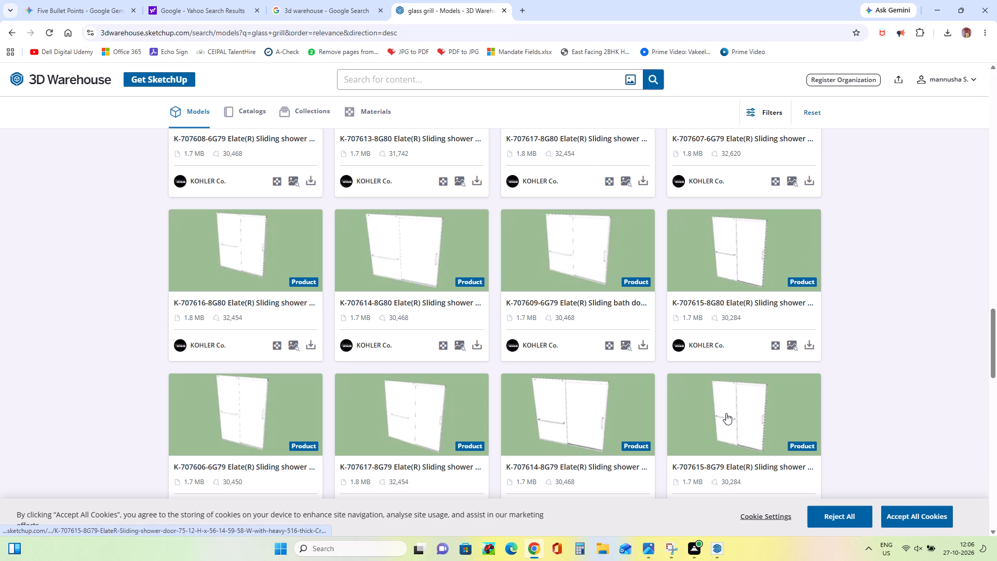
{"action": "key", "text": "g"}
{"action": "key", "text": "BackSpace"}
{"action": "key", "text": "BackSpace"}
{"action": "key", "text": "BackSpace"}
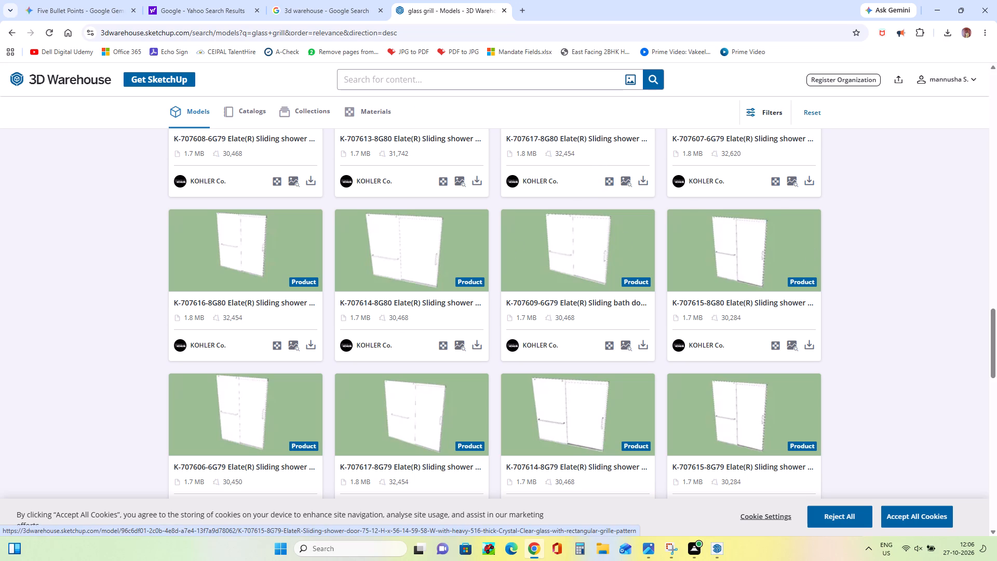
{"action": "type", "text": "grill"}
{"action": "key", "text": "Return"}
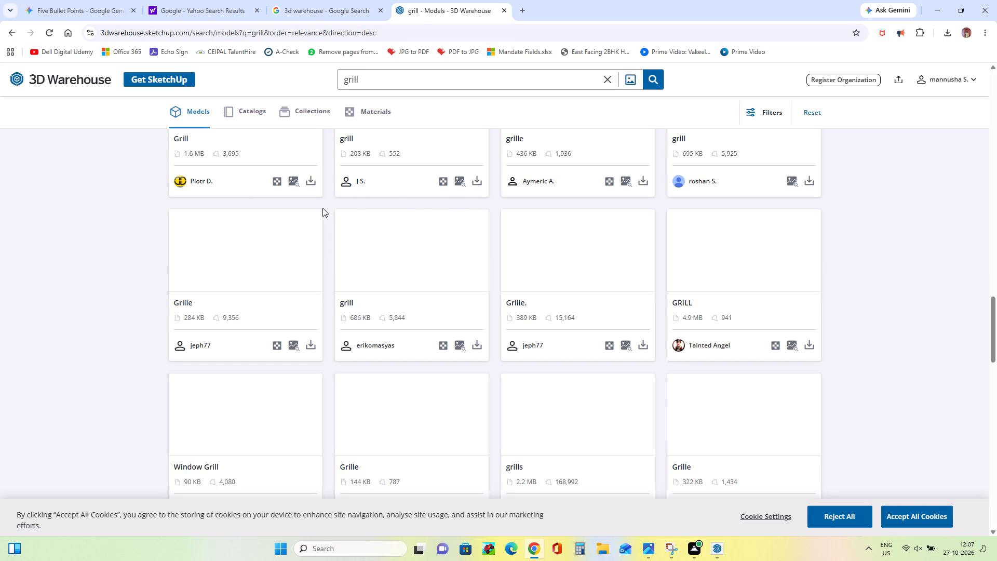
Browse the grill search results, examining the window grilles, gates and railings for a design that suits the building.
{"action": "scroll", "coordinate": [290, 226], "scroll_direction": "down", "scroll_amount": 4}
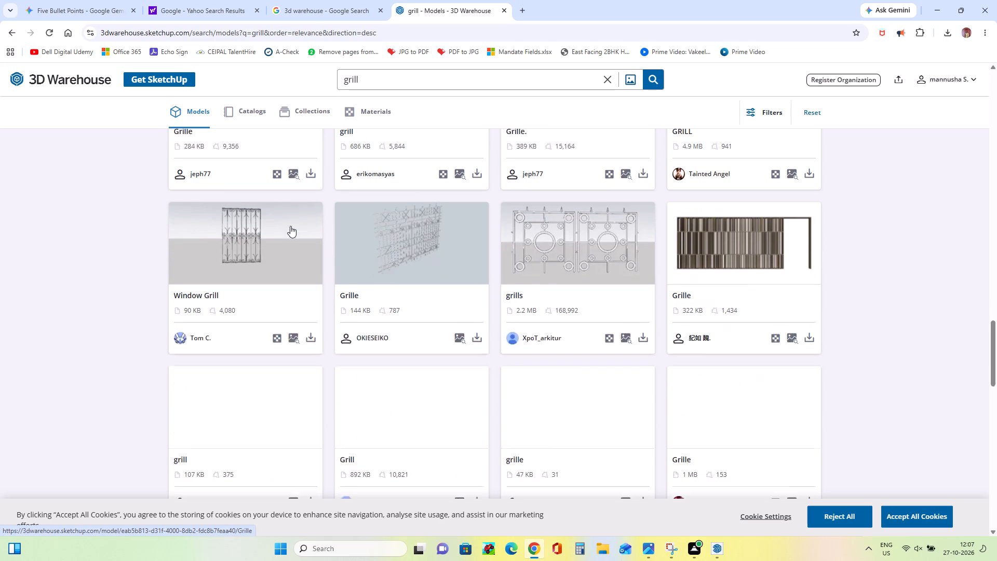
{"action": "scroll", "coordinate": [333, 301], "scroll_direction": "down", "scroll_amount": 11}
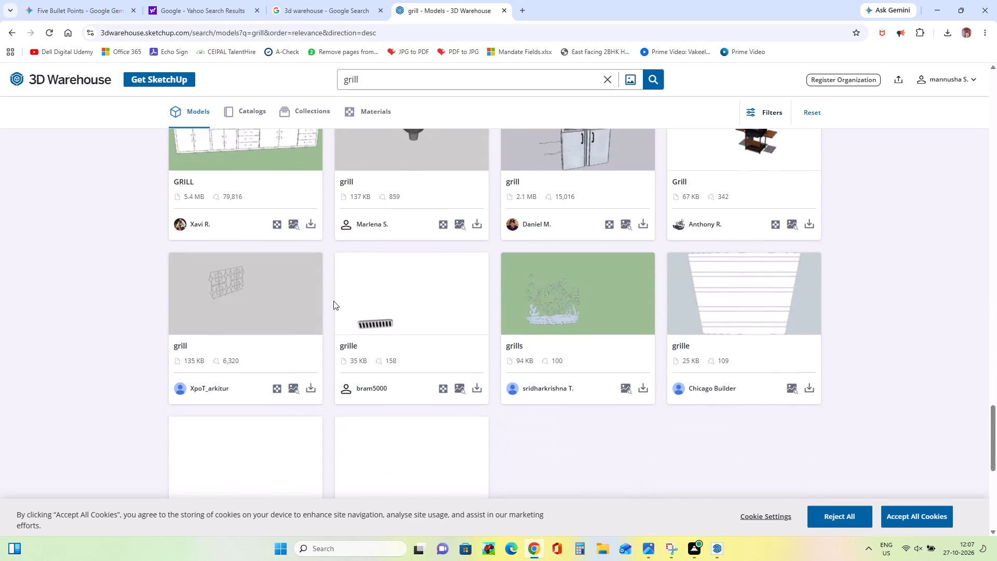
{"action": "scroll", "coordinate": [333, 301], "scroll_direction": "down", "scroll_amount": 3}
{"action": "scroll", "coordinate": [397, 373], "scroll_direction": "up", "scroll_amount": 2}
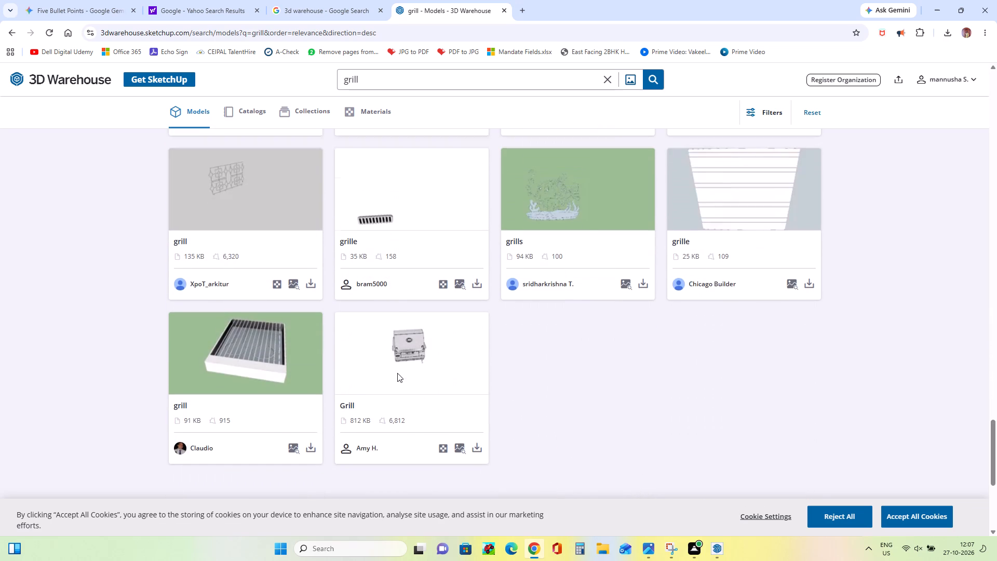
{"action": "scroll", "coordinate": [397, 373], "scroll_direction": "up", "scroll_amount": 18}
{"action": "scroll", "coordinate": [397, 373], "scroll_direction": "up", "scroll_amount": 3}
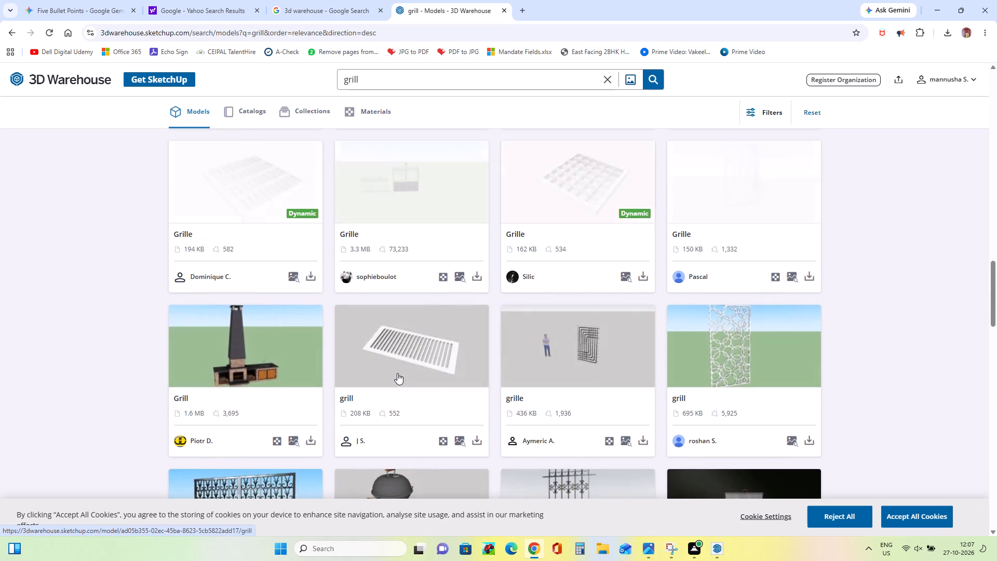
{"action": "scroll", "coordinate": [397, 373], "scroll_direction": "down", "scroll_amount": 5}
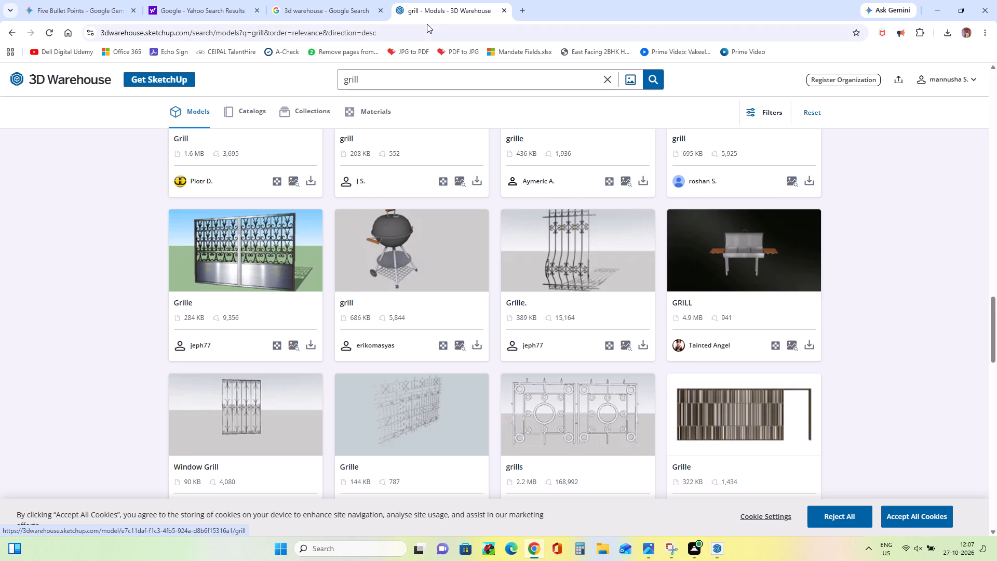
{"action": "scroll", "coordinate": [344, 373], "scroll_direction": "down", "scroll_amount": 10}
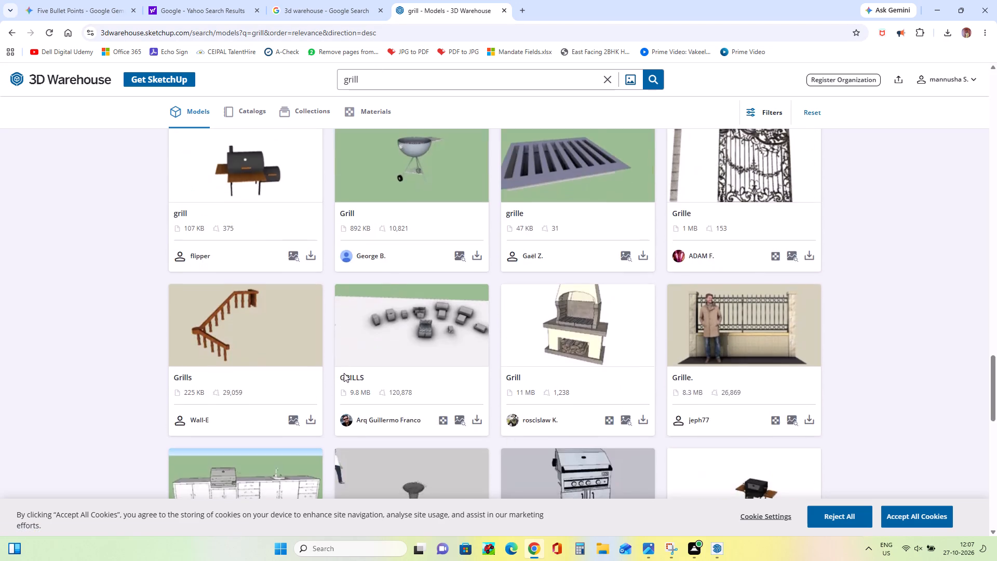
{"action": "scroll", "coordinate": [344, 373], "scroll_direction": "down", "scroll_amount": 9}
{"action": "scroll", "coordinate": [344, 373], "scroll_direction": "up", "scroll_amount": 16}
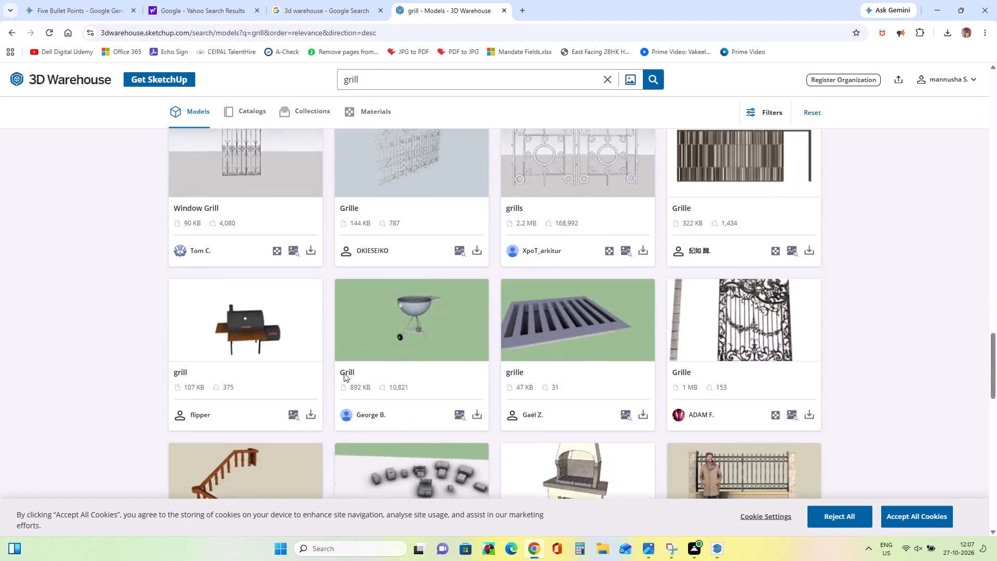
{"action": "scroll", "coordinate": [344, 373], "scroll_direction": "up", "scroll_amount": 13}
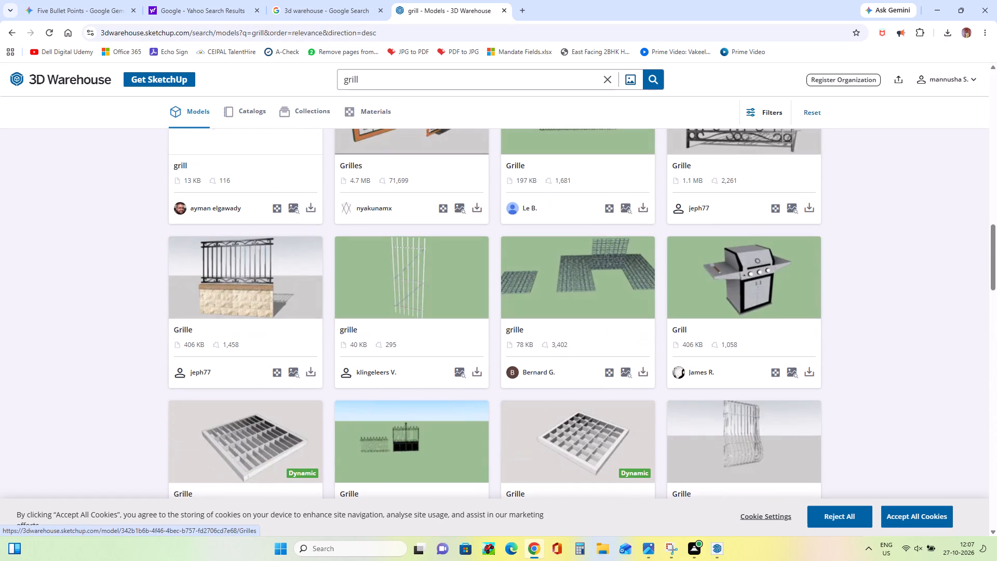
Extend the 3D Warehouse model search to "grill glass".
{"action": "left_click", "coordinate": [386, 85]}
{"action": "key", "text": "space"}
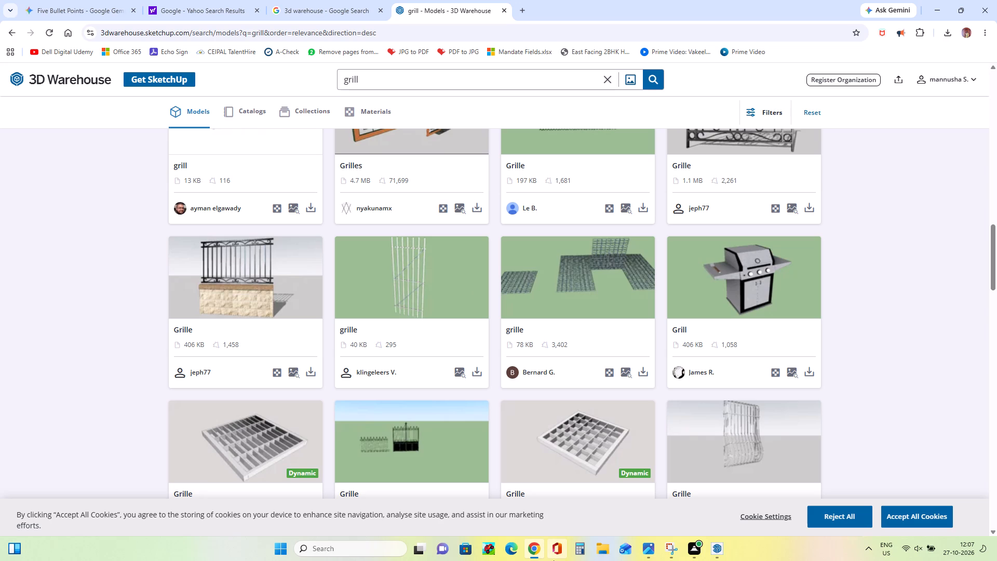
{"action": "type", "text": "glass"}
{"action": "key", "text": "Return"}
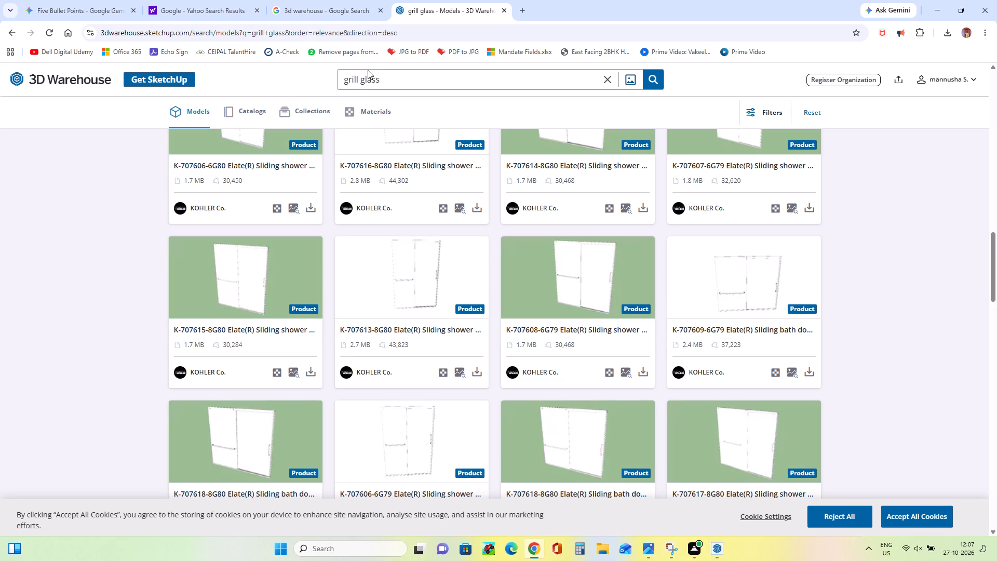
Replace the word "grill" in the query and search the 3D Warehouse models for "glass glass".
{"action": "left_click", "coordinate": [359, 78]}
{"action": "key", "text": "BackSpace"}
{"action": "key", "text": "BackSpace"}
{"action": "key", "text": "BackSpace"}
{"action": "key", "text": "BackSpace"}
{"action": "key", "text": "BackSpace"}
{"action": "key", "text": "BackSpace"}
{"action": "key", "text": "BackSpace"}
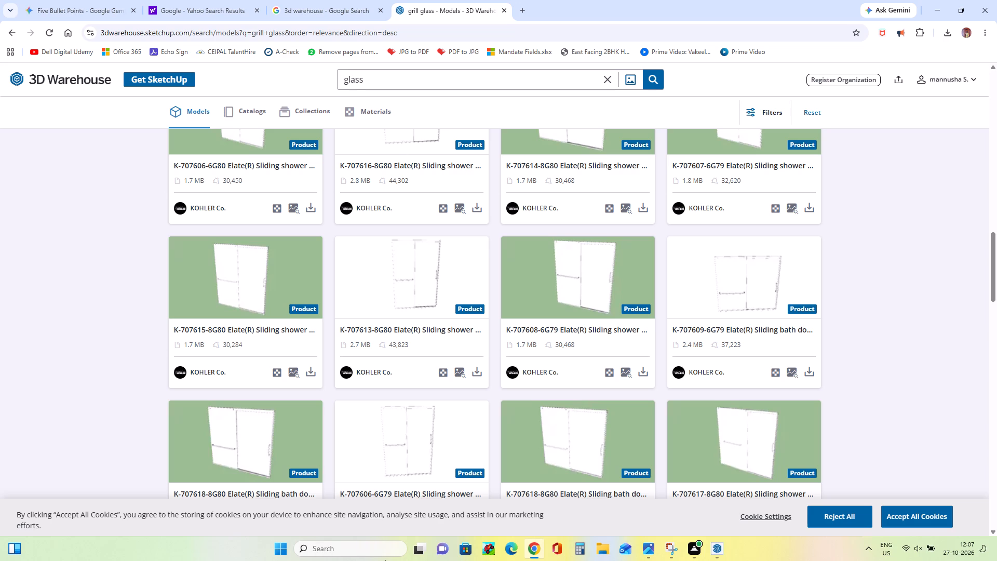
{"action": "left_click", "coordinate": [370, 79]}
{"action": "key", "text": "space"}
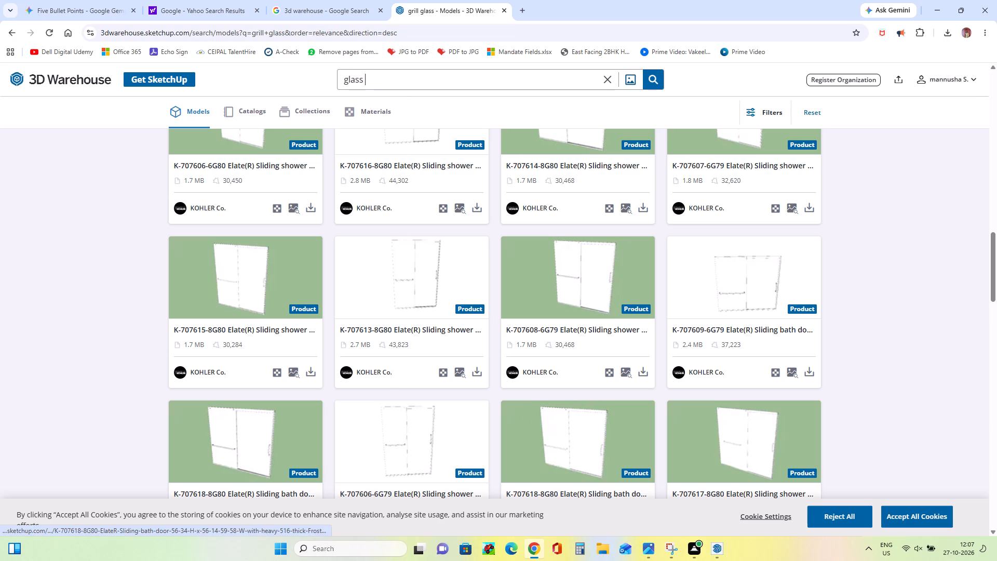
{"action": "type", "text": "glass"}
{"action": "key", "text": "Return"}
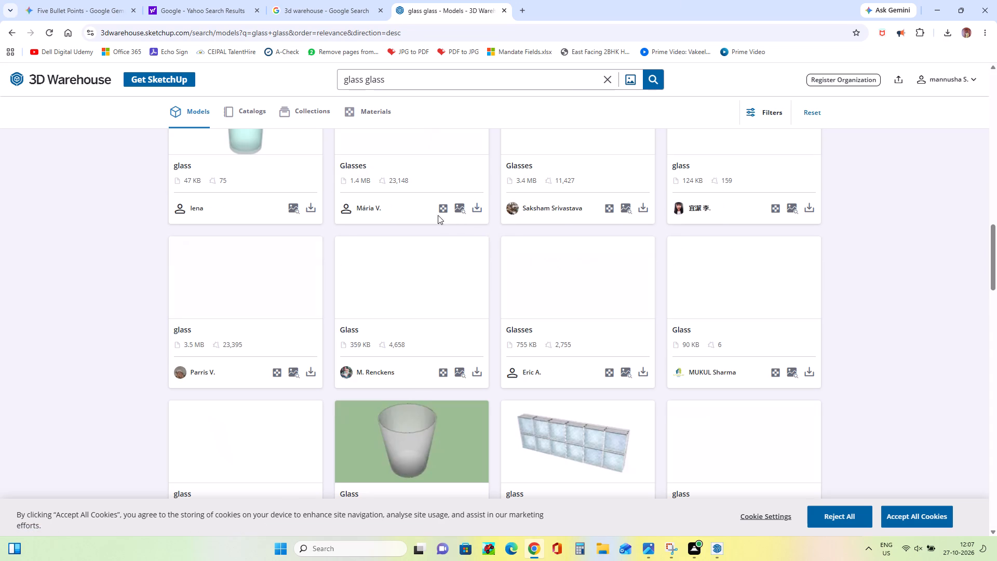
Look through the "glass glass" search results for a glass panel or railing model that suits the building's balconies.
{"action": "scroll", "coordinate": [382, 278], "scroll_direction": "up", "scroll_amount": 19}
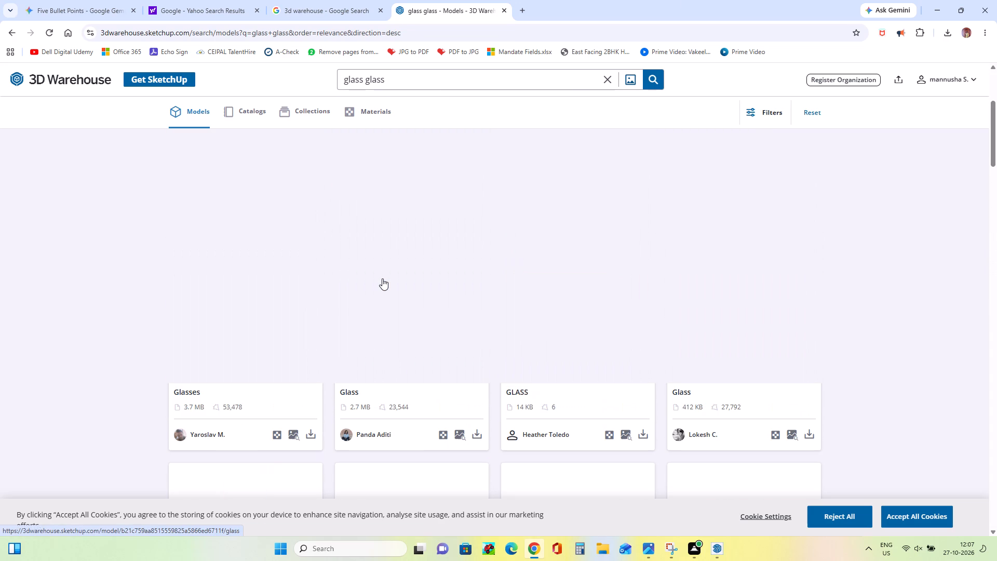
{"action": "scroll", "coordinate": [382, 278], "scroll_direction": "up", "scroll_amount": 7}
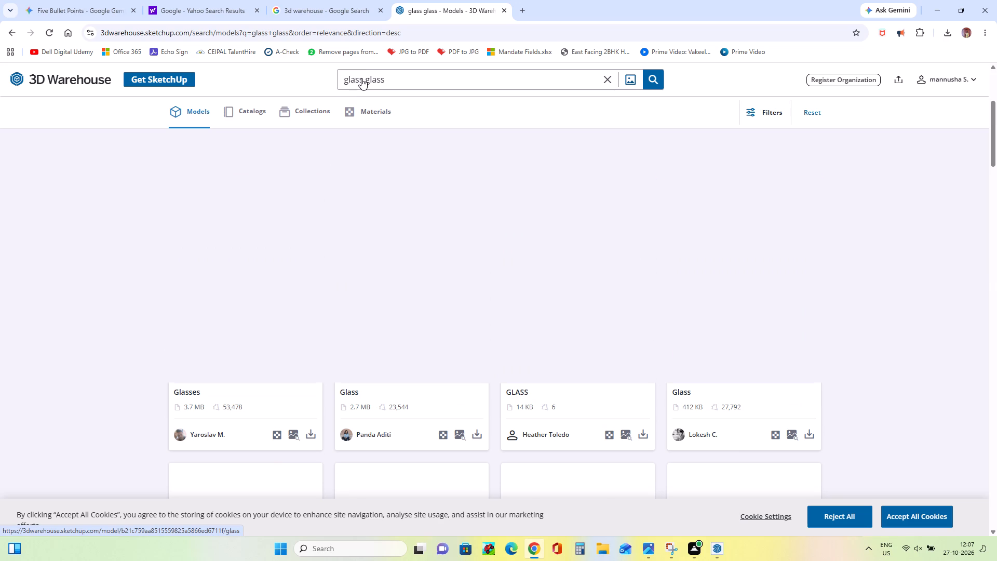
{"action": "left_click", "coordinate": [359, 78]}
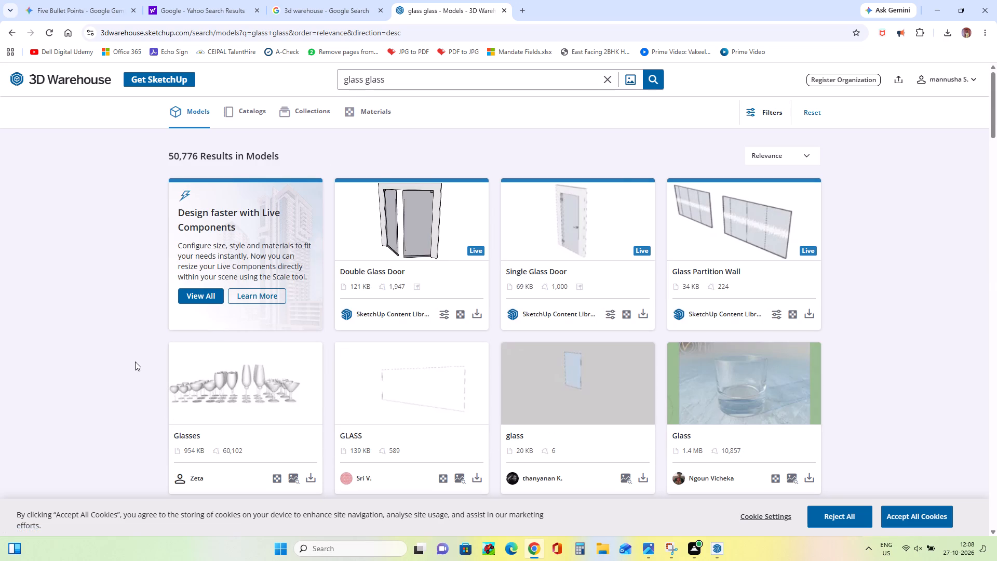
{"action": "scroll", "coordinate": [526, 297], "scroll_direction": "down", "scroll_amount": 6}
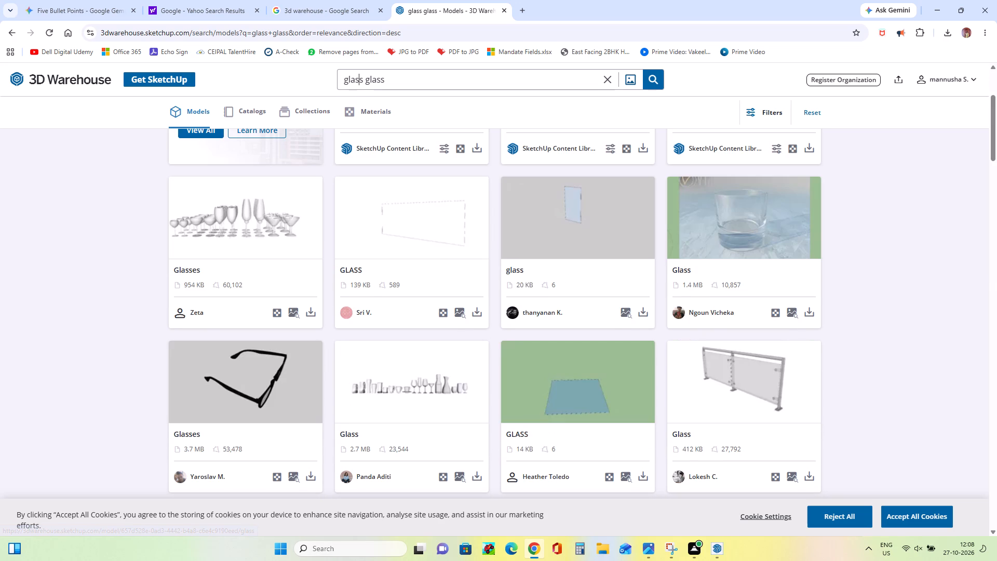
{"action": "scroll", "coordinate": [496, 285], "scroll_direction": "up", "scroll_amount": 3}
{"action": "scroll", "coordinate": [605, 313], "scroll_direction": "down", "scroll_amount": 3}
{"action": "scroll", "coordinate": [752, 411], "scroll_direction": "down", "scroll_amount": 4}
{"action": "scroll", "coordinate": [747, 270], "scroll_direction": "down", "scroll_amount": 2}
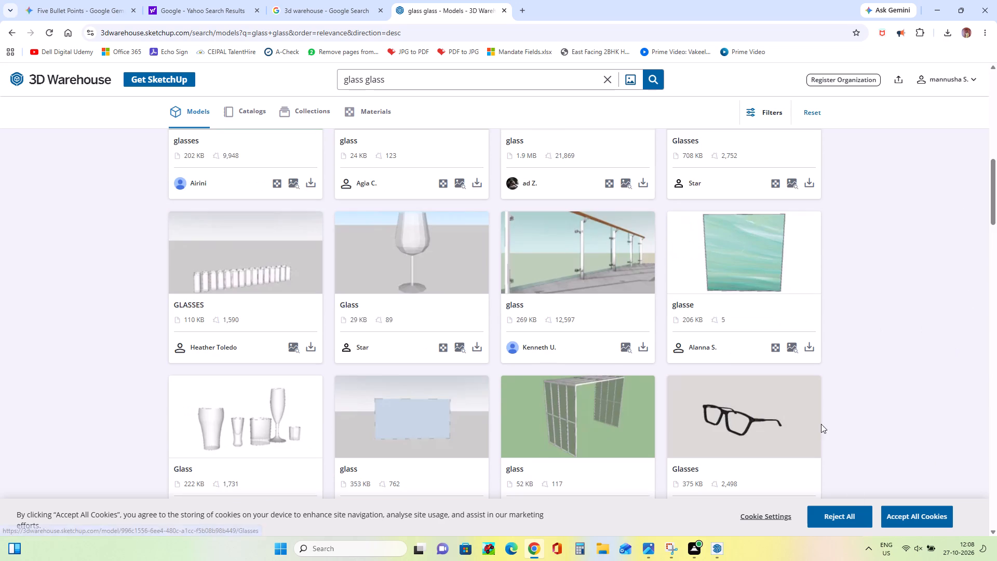
{"action": "scroll", "coordinate": [833, 434], "scroll_direction": "up", "scroll_amount": 4}
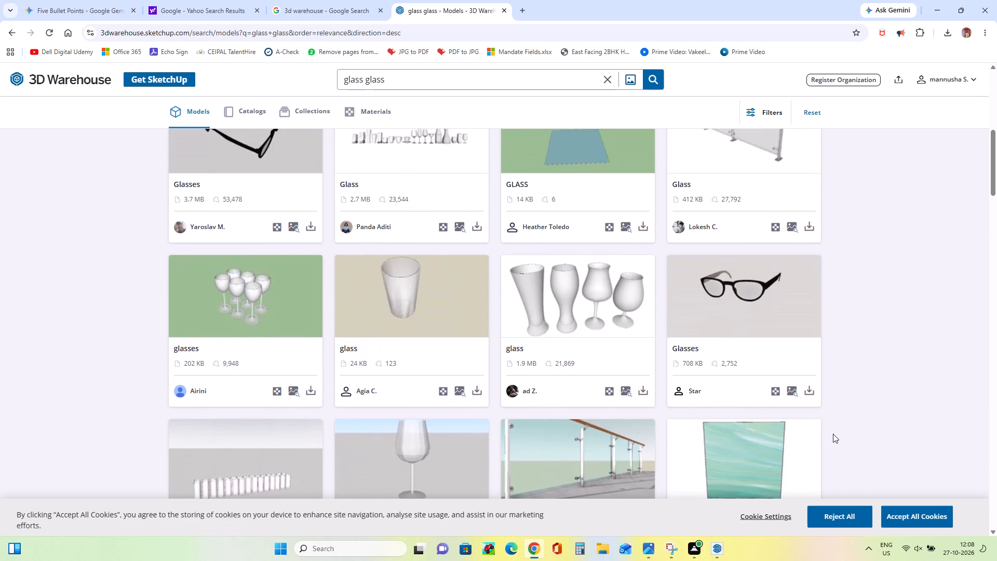
{"action": "scroll", "coordinate": [833, 434], "scroll_direction": "up", "scroll_amount": 5}
{"action": "scroll", "coordinate": [775, 411], "scroll_direction": "up", "scroll_amount": 1}
{"action": "scroll", "coordinate": [766, 363], "scroll_direction": "up", "scroll_amount": 2}
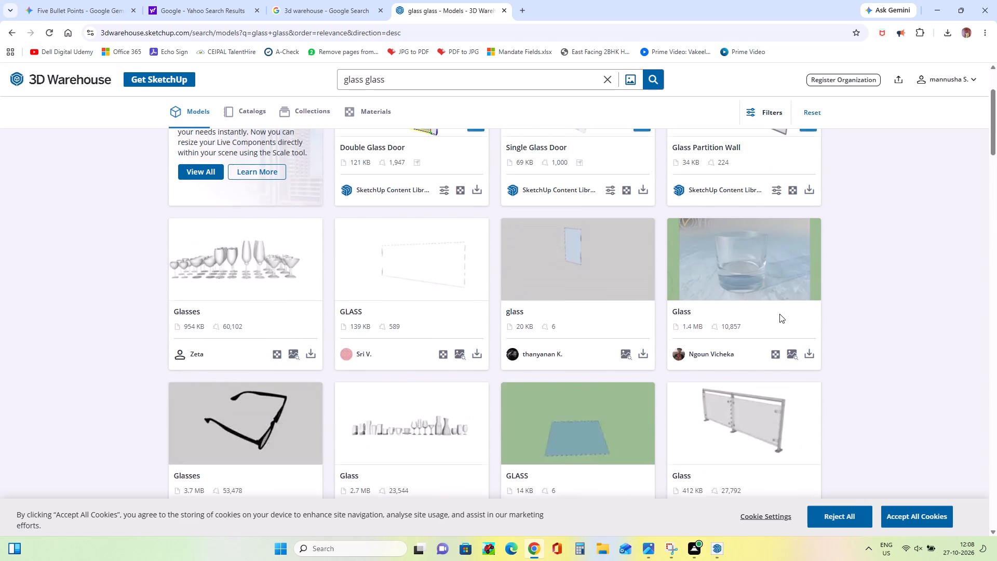
{"action": "scroll", "coordinate": [802, 339], "scroll_direction": "up", "scroll_amount": 7}
{"action": "scroll", "coordinate": [763, 304], "scroll_direction": "up", "scroll_amount": 1}
{"action": "scroll", "coordinate": [801, 354], "scroll_direction": "down", "scroll_amount": 7}
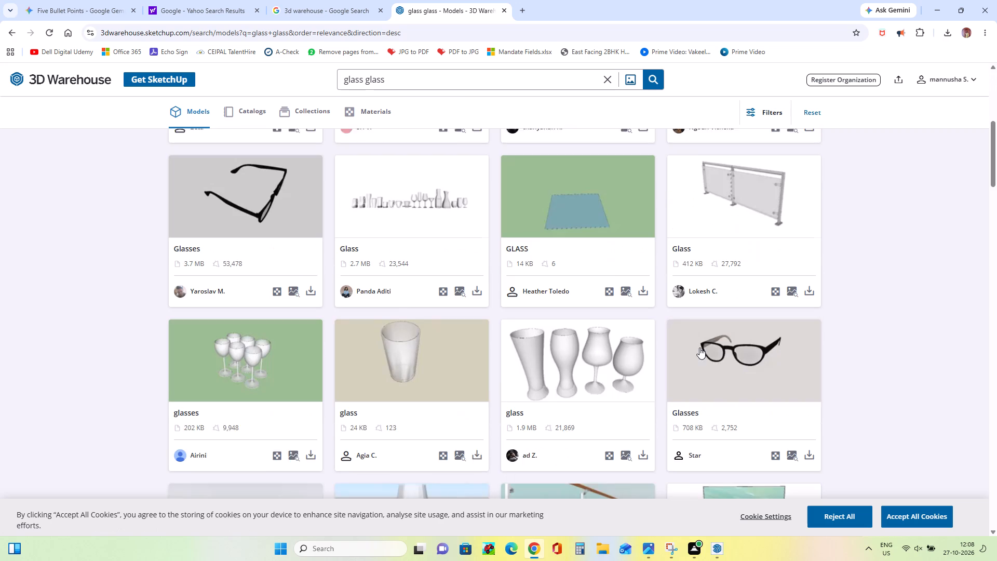
Download the 412 KB "Glass" railing model with metal posts as a SketchUp file.
{"action": "scroll", "coordinate": [772, 342], "scroll_direction": "up", "scroll_amount": 1}
{"action": "left_click", "coordinate": [807, 331]}
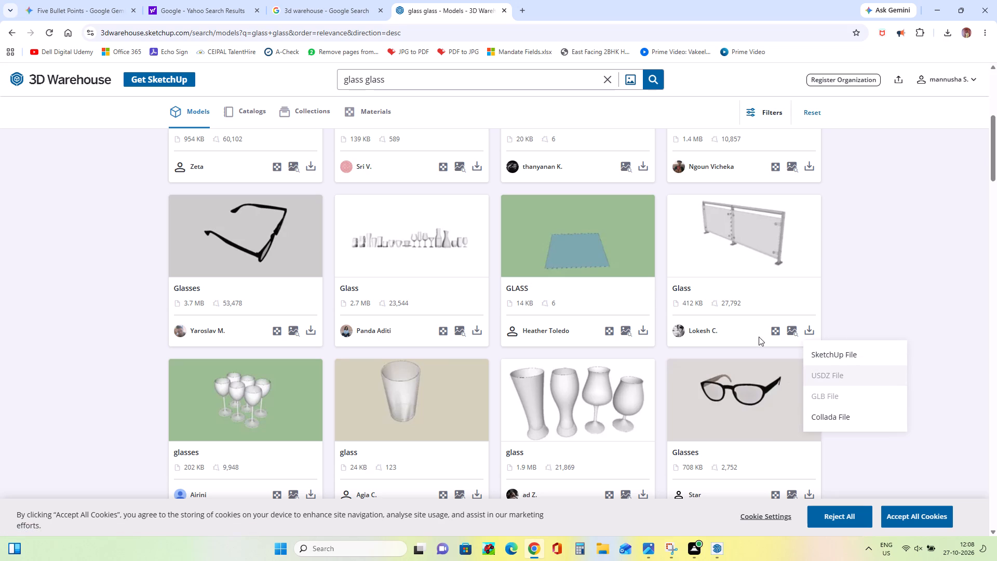
{"action": "left_click", "coordinate": [814, 352]}
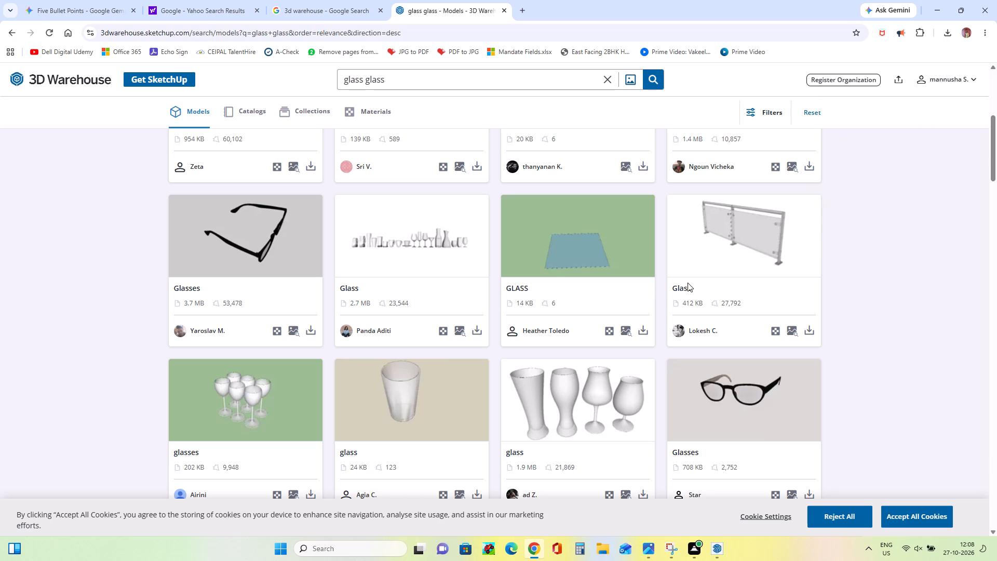
{"action": "left_click", "coordinate": [812, 335]}
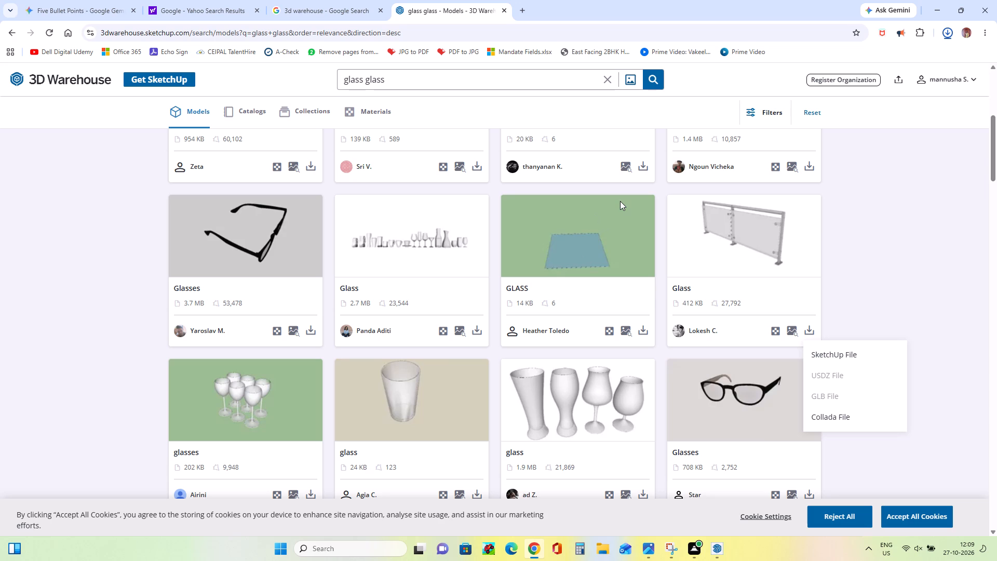
{"action": "left_click", "coordinate": [844, 358]}
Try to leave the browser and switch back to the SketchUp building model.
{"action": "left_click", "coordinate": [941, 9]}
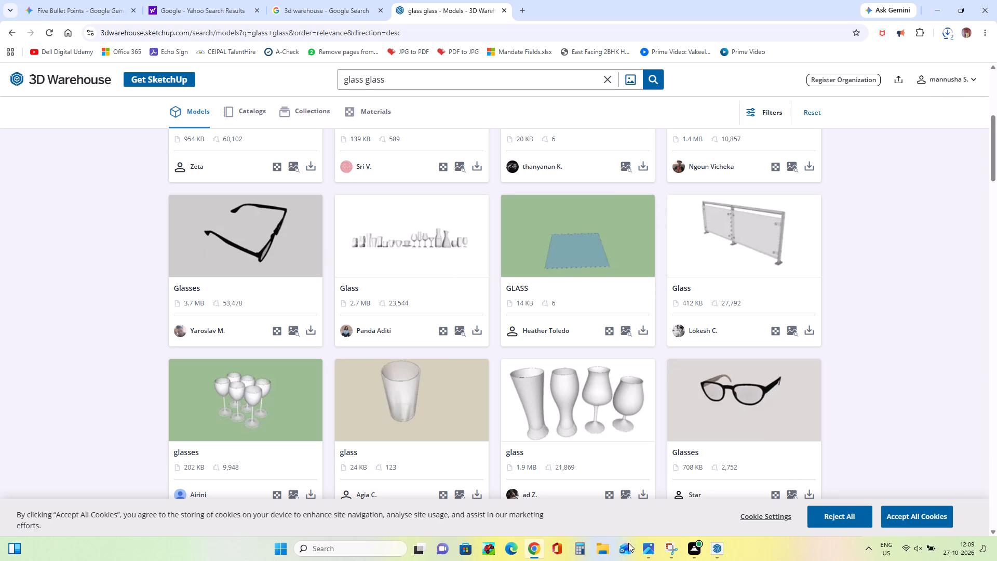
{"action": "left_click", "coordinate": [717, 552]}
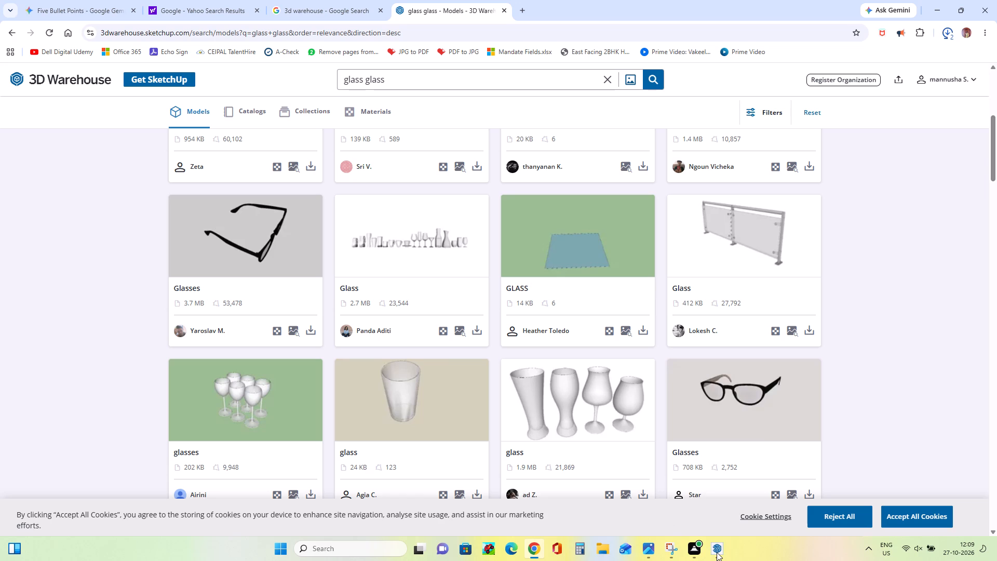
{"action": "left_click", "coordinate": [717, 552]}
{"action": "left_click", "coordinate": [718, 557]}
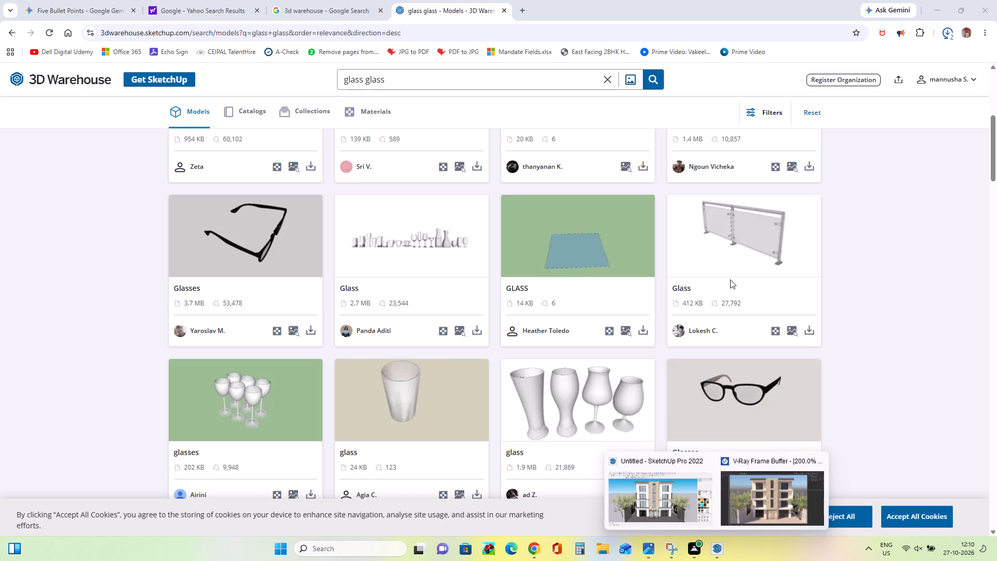
Request the download of the same "Glass" railing model as a SketchUp file again.
{"action": "left_click", "coordinate": [808, 332]}
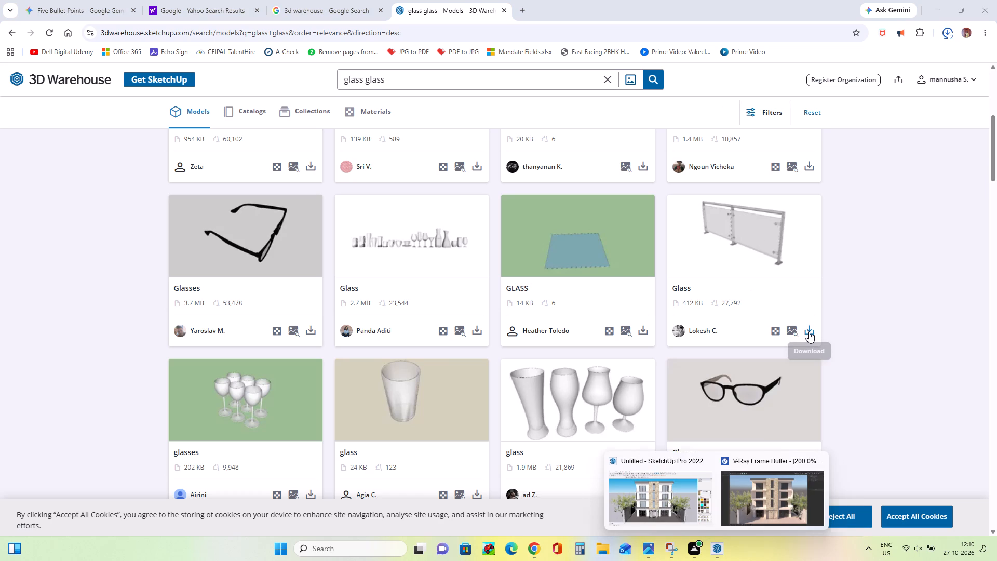
{"action": "left_click", "coordinate": [809, 331]}
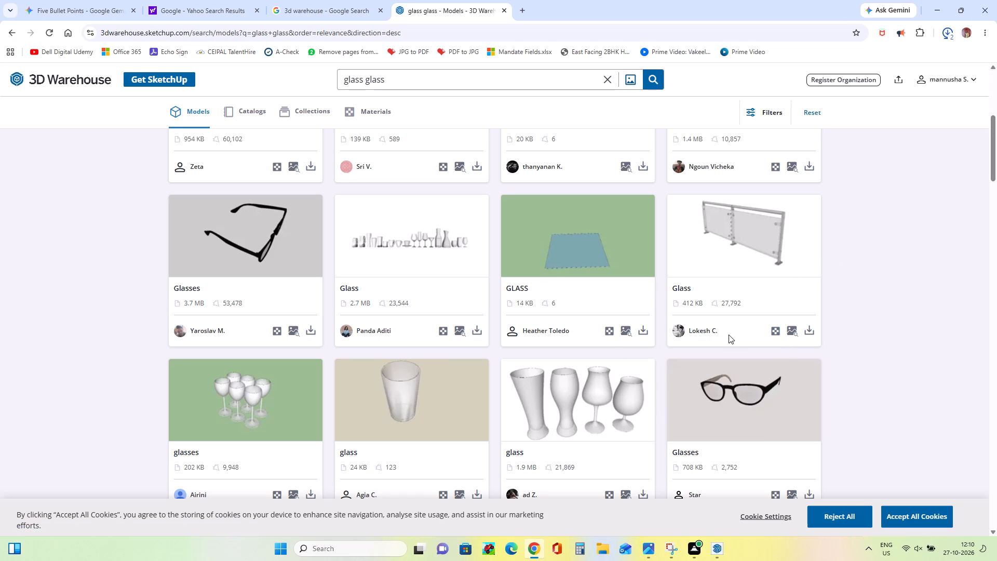
{"action": "left_click", "coordinate": [809, 333]}
{"action": "left_click", "coordinate": [816, 355]}
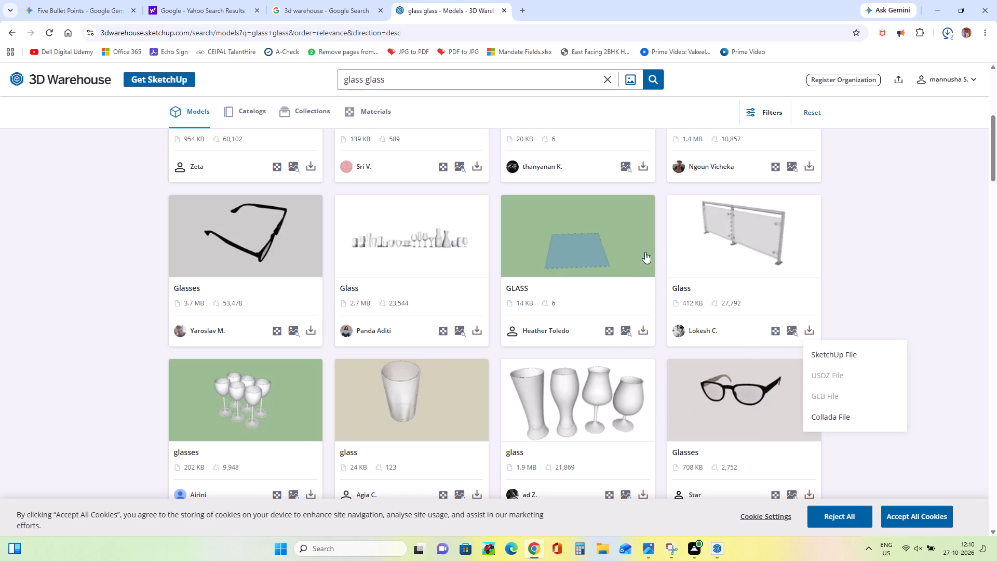
{"action": "left_click", "coordinate": [850, 357]}
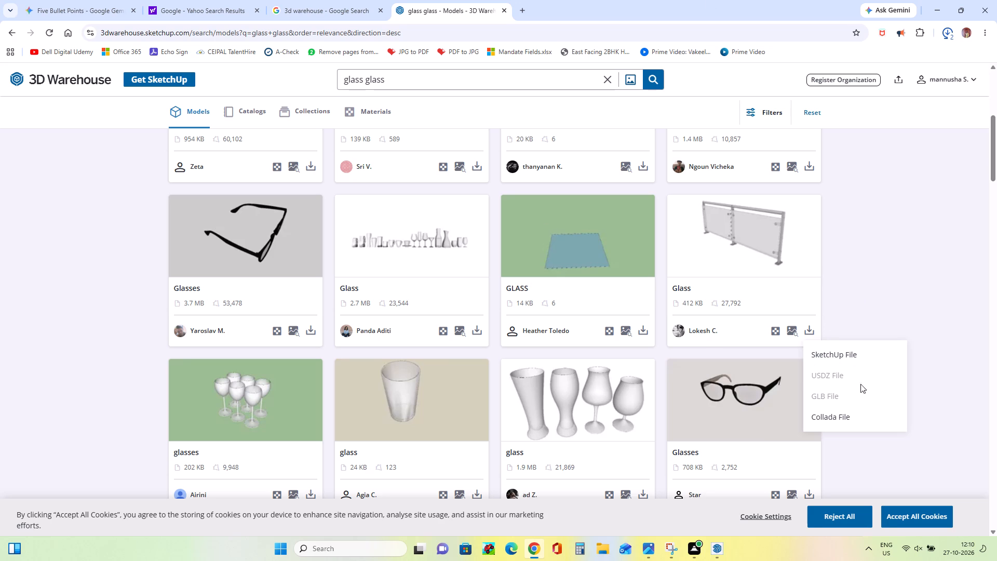
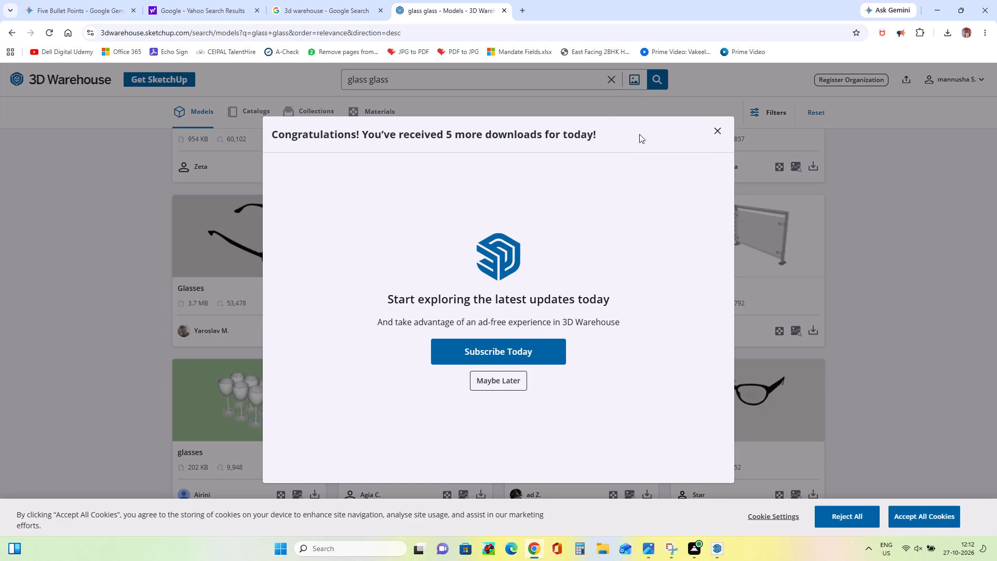
Dismiss the subscription offer and download the 412 KB "Glass" railing model with metal posts from the search results.
{"action": "left_click", "coordinate": [713, 131]}
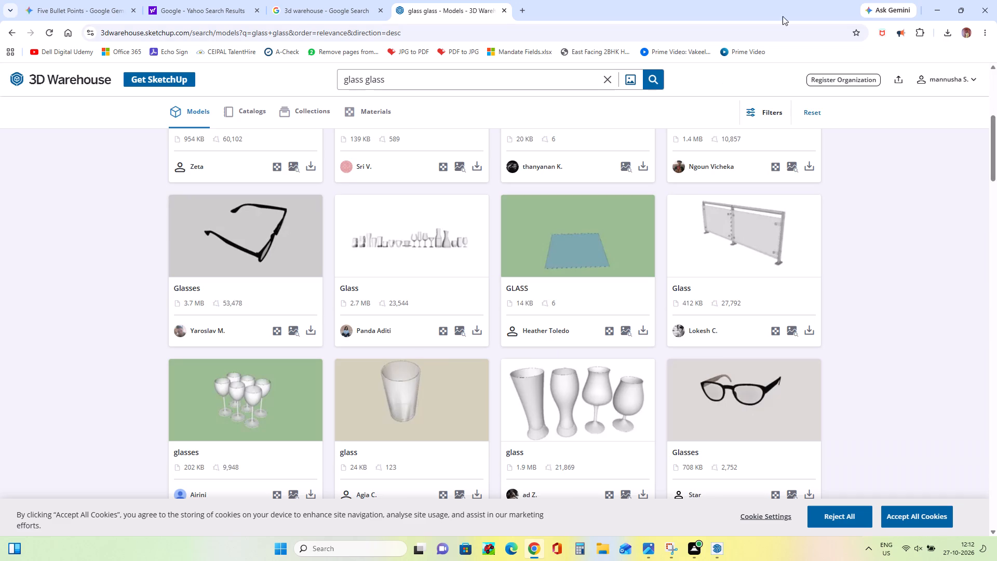
{"action": "left_click", "coordinate": [813, 330]}
{"action": "left_click", "coordinate": [814, 354]}
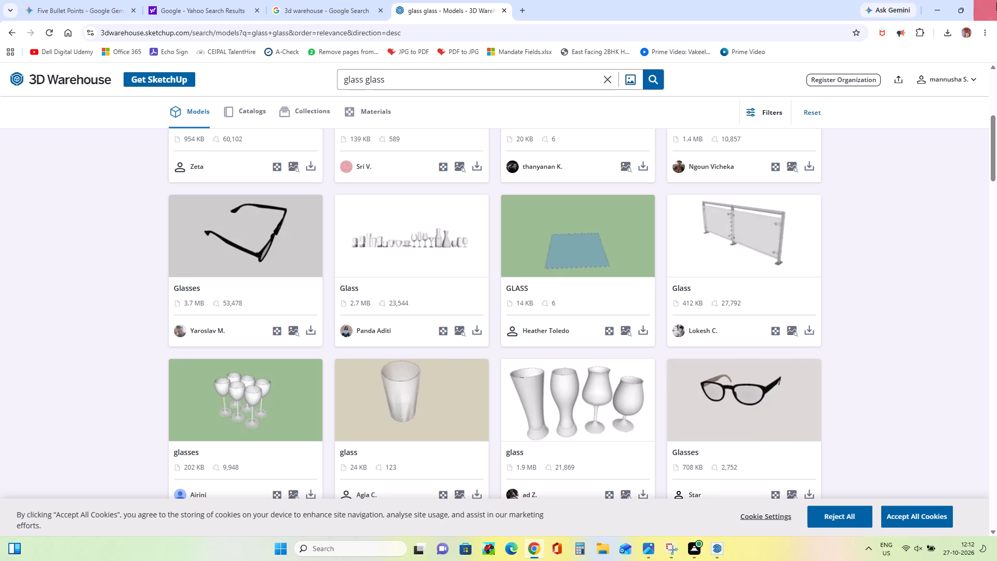
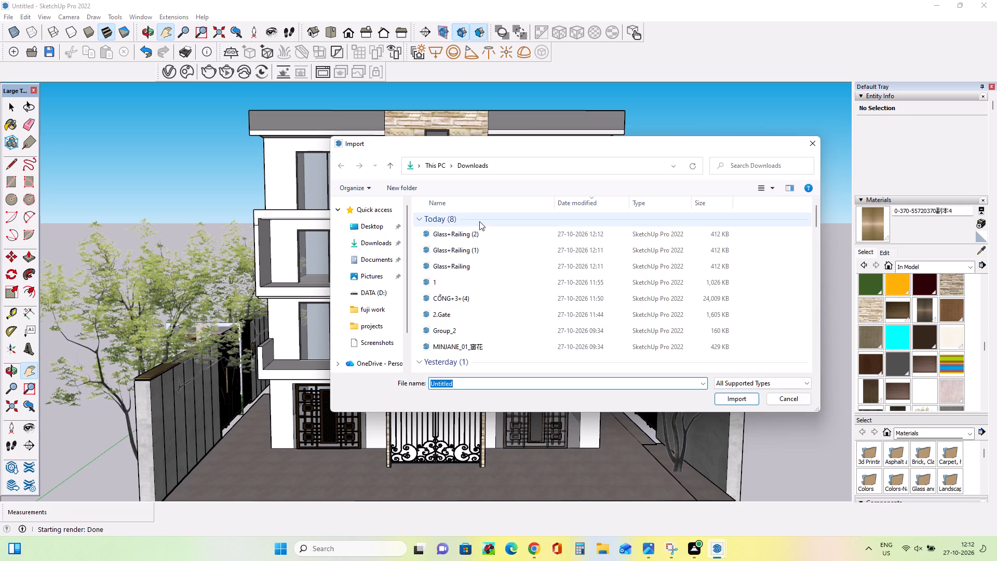
Import the downloaded "Glass+Railing (2)" model and place it at the outer front corner of the facade's lowest left balcony.
{"action": "left_click", "coordinate": [479, 236]}
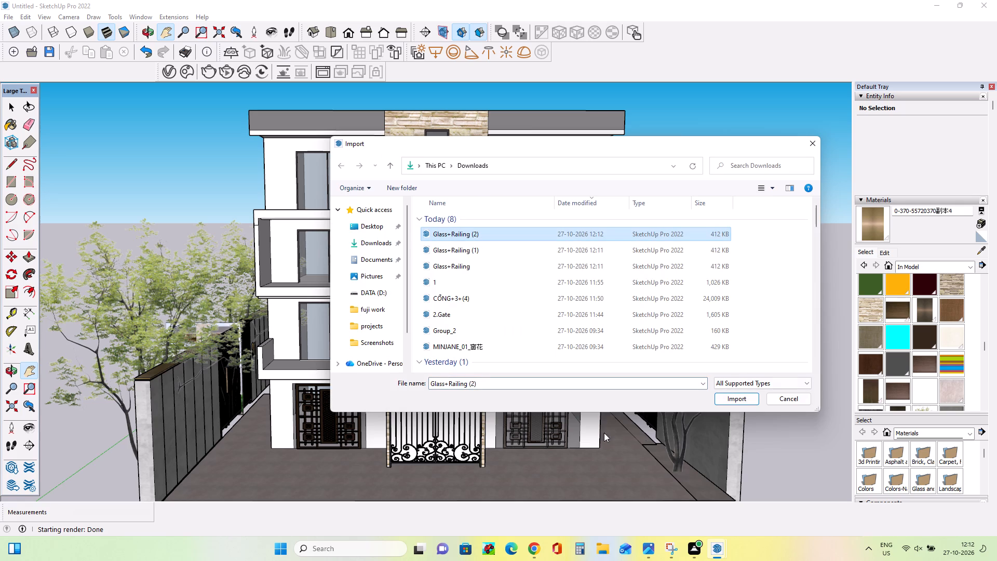
{"action": "left_click", "coordinate": [755, 399]}
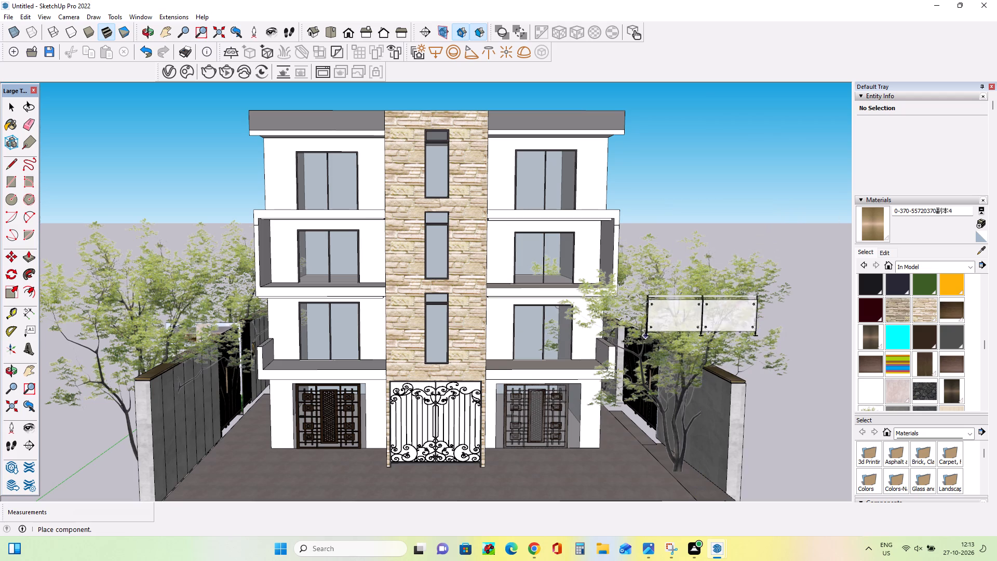
{"action": "scroll", "coordinate": [285, 371], "scroll_direction": "up", "scroll_amount": 3}
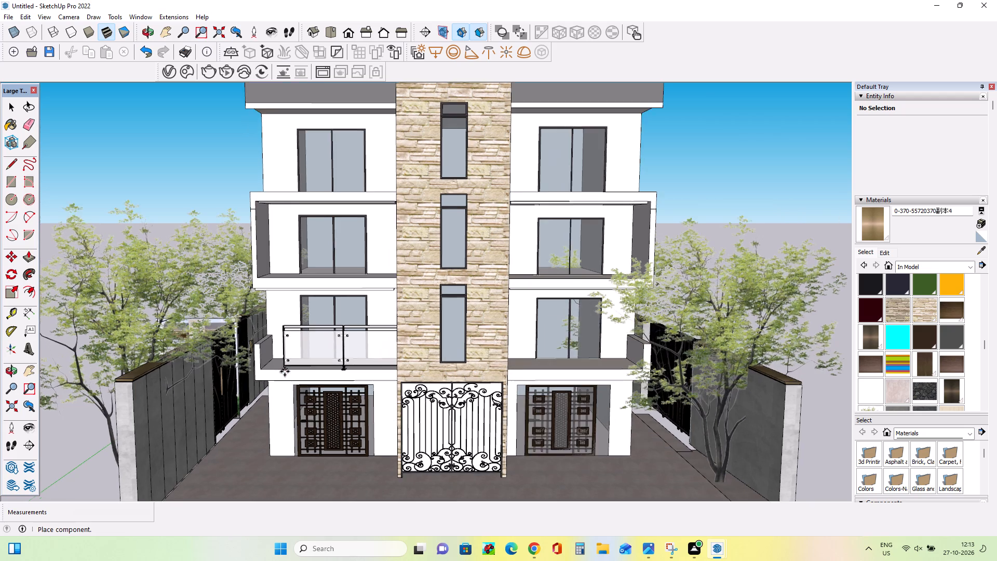
{"action": "scroll", "coordinate": [285, 371], "scroll_direction": "up", "scroll_amount": 6}
{"action": "left_click", "coordinate": [260, 367]}
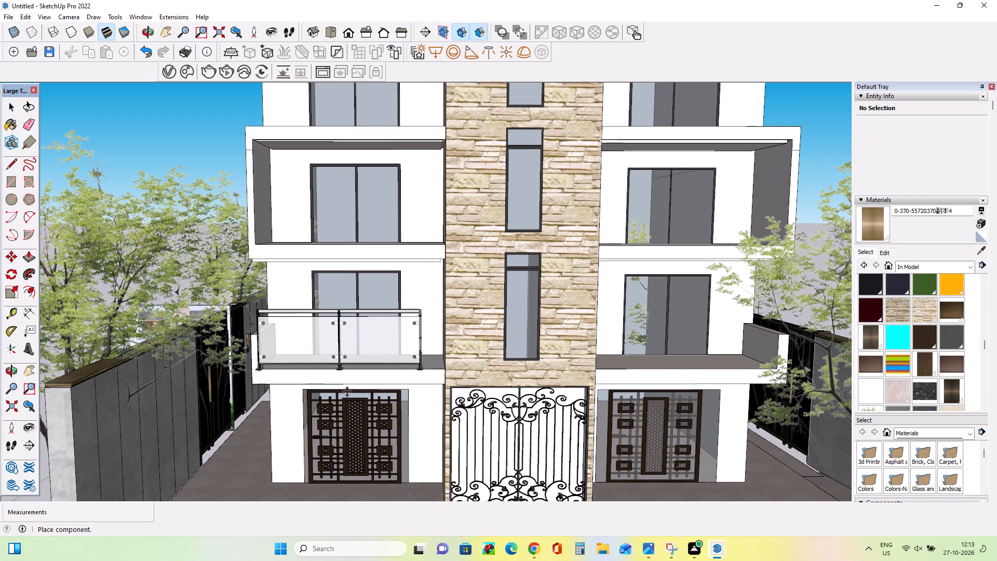
{"action": "middle_click_drag", "start_coordinate": [353, 401], "coordinate": [370, 431]}
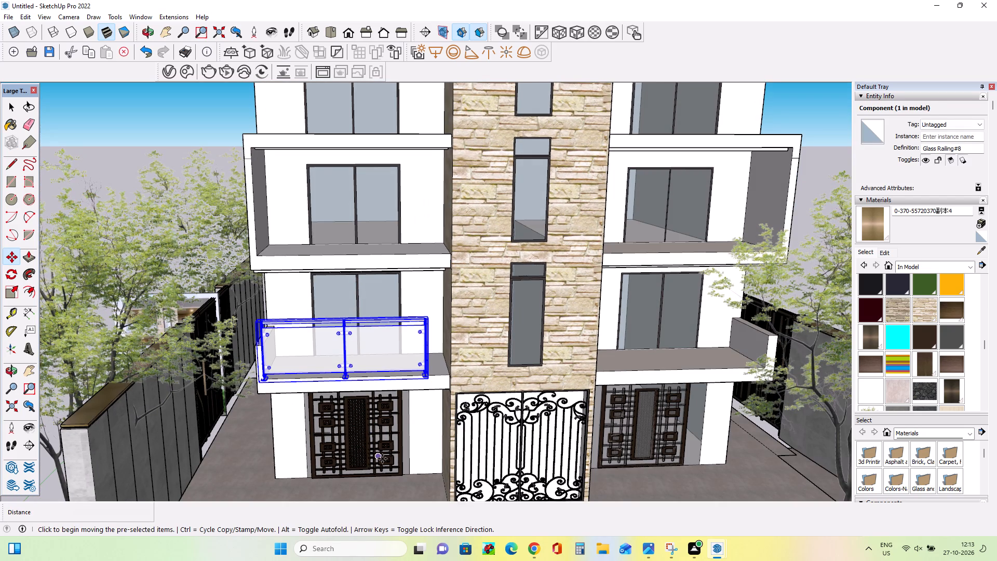
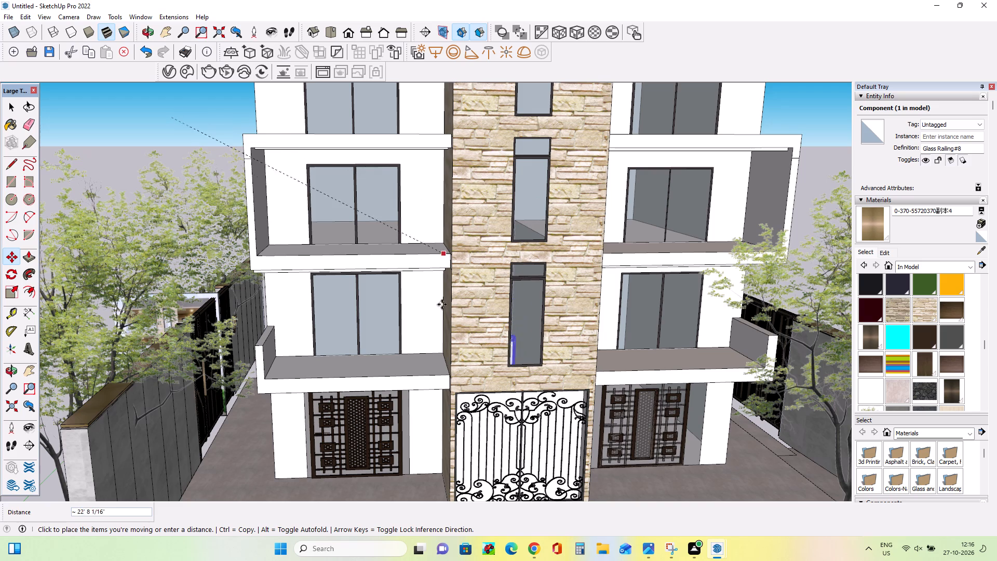
Shift the glass railing about 5 5/16" inward from the outer front corner of the lowest left balcony.
{"action": "left_click", "coordinate": [190, 110]}
Scale the glass railing lengthwise until its inner end meets the stone-clad wall, and deselect it.
{"action": "scroll", "coordinate": [393, 359], "scroll_direction": "up", "scroll_amount": 10}
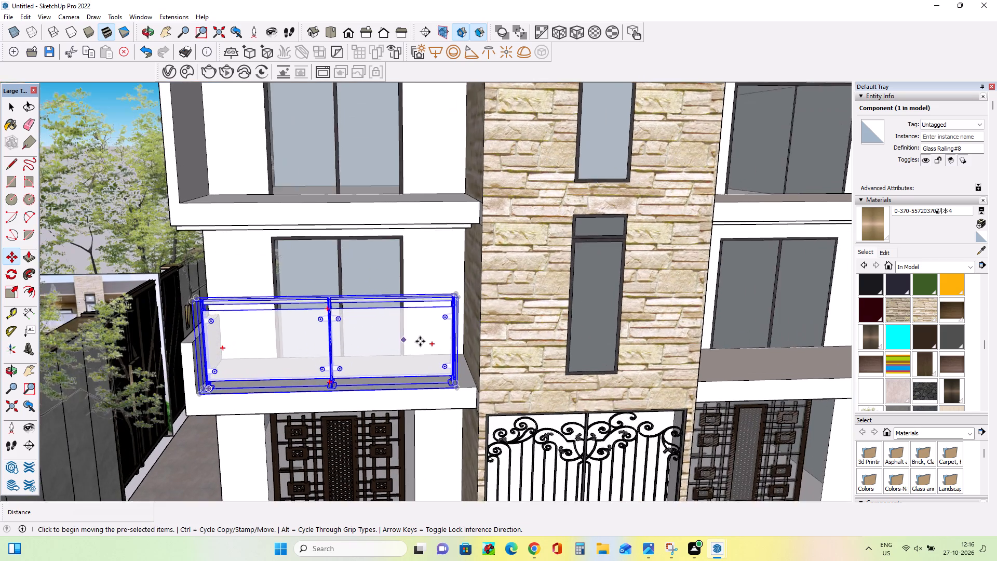
{"action": "scroll", "coordinate": [420, 341], "scroll_direction": "up", "scroll_amount": 2}
{"action": "middle_click_drag", "start_coordinate": [448, 343], "coordinate": [386, 410]}
{"action": "scroll", "coordinate": [427, 396], "scroll_direction": "up", "scroll_amount": 8}
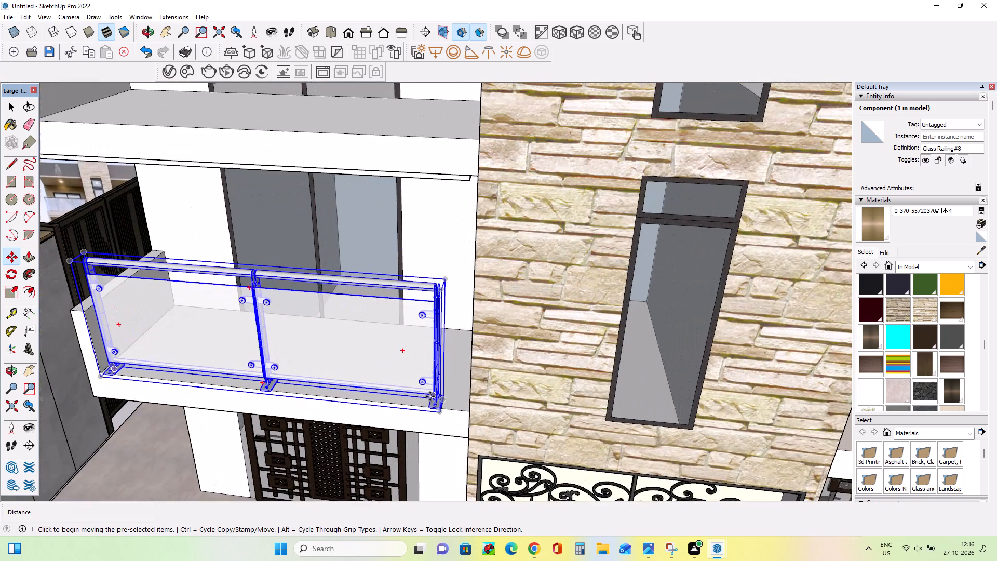
{"action": "middle_click_drag", "start_coordinate": [326, 368], "coordinate": [286, 351]}
{"action": "scroll", "coordinate": [401, 350], "scroll_direction": "up", "scroll_amount": 4}
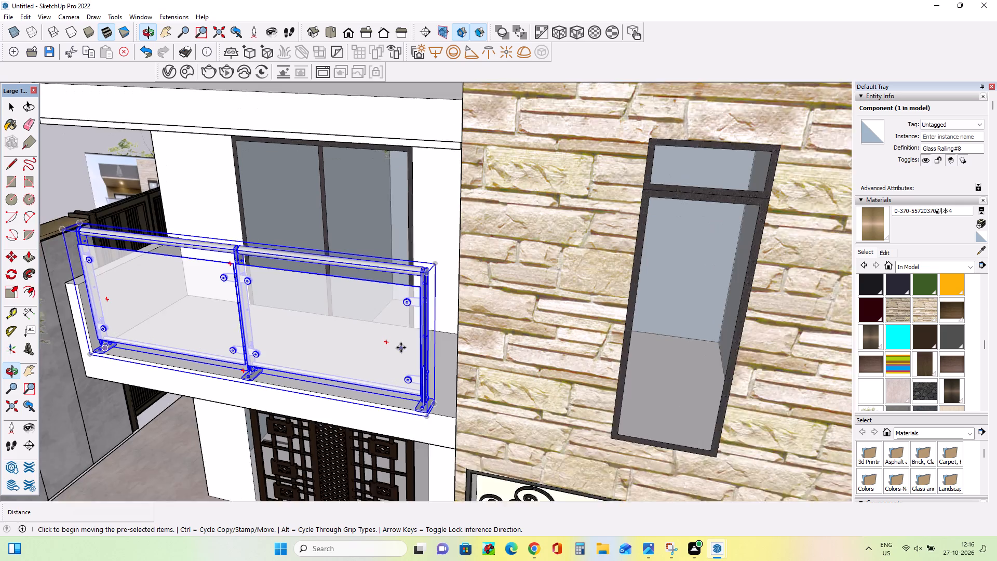
{"action": "scroll", "coordinate": [416, 359], "scroll_direction": "up", "scroll_amount": 1}
{"action": "middle_click_drag", "start_coordinate": [412, 362], "coordinate": [378, 368]}
{"action": "scroll", "coordinate": [406, 355], "scroll_direction": "up", "scroll_amount": 4}
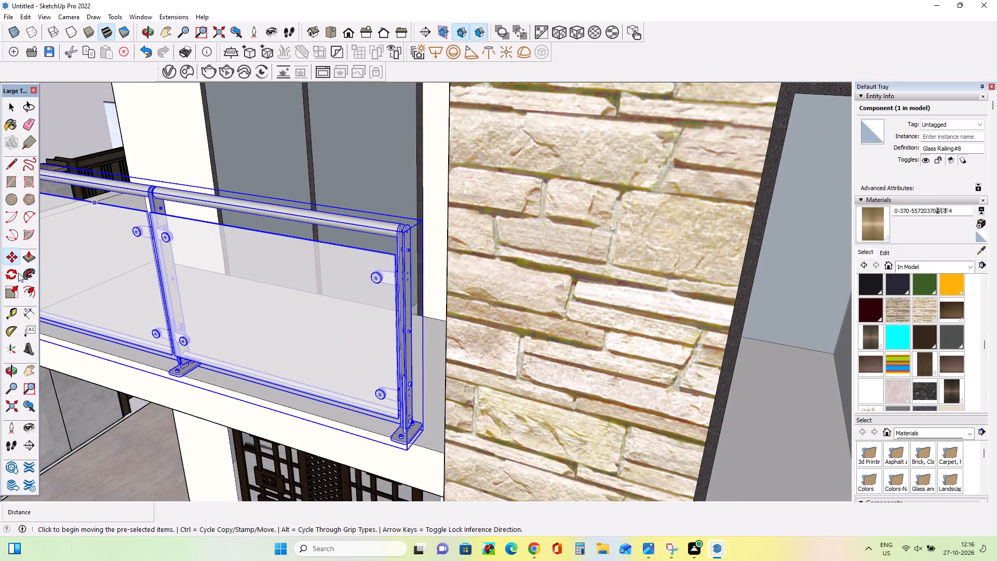
{"action": "left_click", "coordinate": [12, 288]}
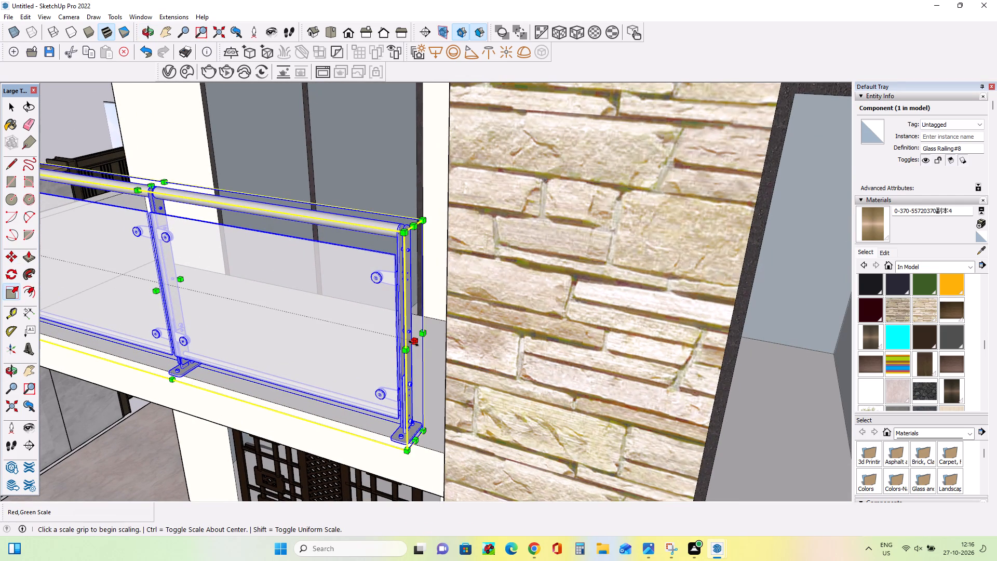
{"action": "left_click_drag", "start_coordinate": [413, 342], "coordinate": [446, 362]}
{"action": "scroll", "coordinate": [455, 348], "scroll_direction": "down", "scroll_amount": 3}
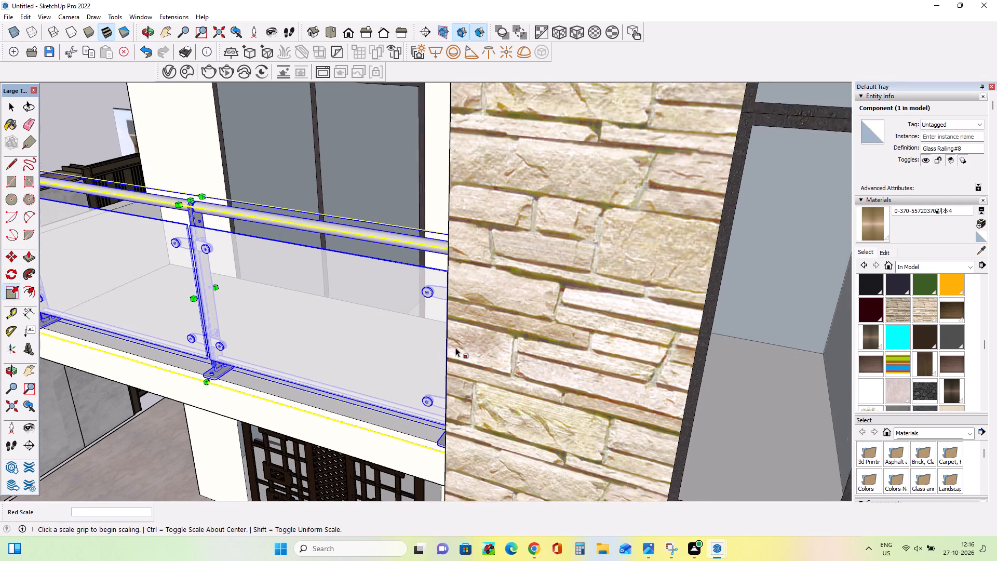
{"action": "scroll", "coordinate": [440, 348], "scroll_direction": "down", "scroll_amount": 4}
{"action": "scroll", "coordinate": [372, 353], "scroll_direction": "down", "scroll_amount": 2}
{"action": "middle_click_drag", "start_coordinate": [306, 332], "coordinate": [360, 274]}
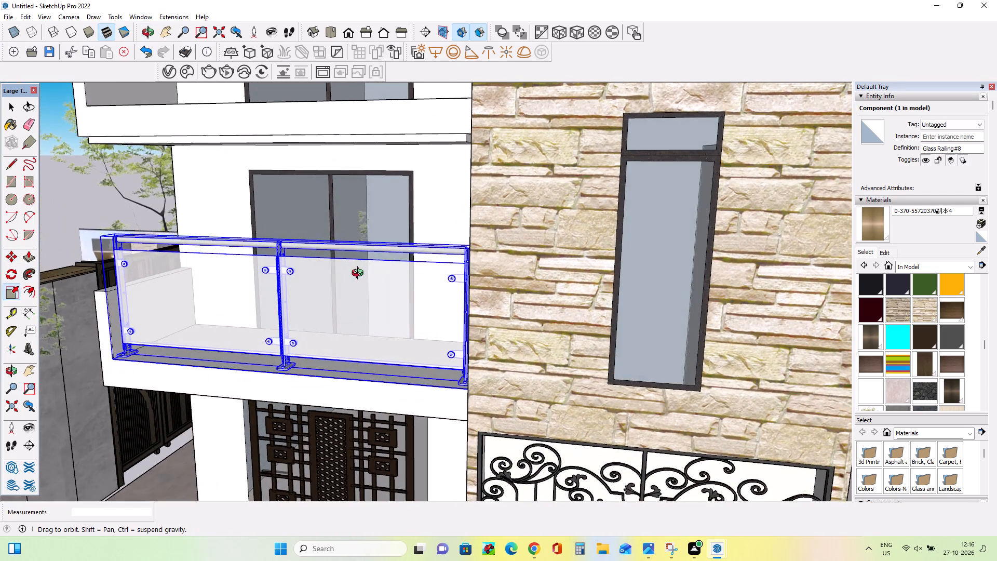
{"action": "middle_click_drag", "start_coordinate": [360, 274], "coordinate": [444, 247]}
{"action": "scroll", "coordinate": [278, 302], "scroll_direction": "down", "scroll_amount": 6}
{"action": "middle_click_drag", "start_coordinate": [379, 319], "coordinate": [394, 373]}
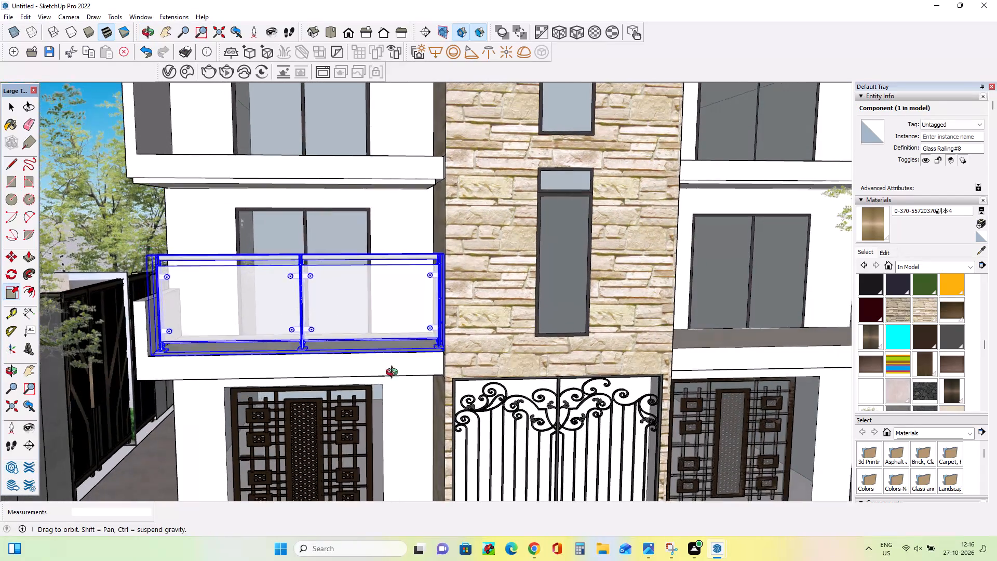
{"action": "middle_click_drag", "start_coordinate": [394, 373], "coordinate": [297, 357]}
{"action": "scroll", "coordinate": [300, 358], "scroll_direction": "down", "scroll_amount": 10}
{"action": "scroll", "coordinate": [371, 338], "scroll_direction": "down", "scroll_amount": 5}
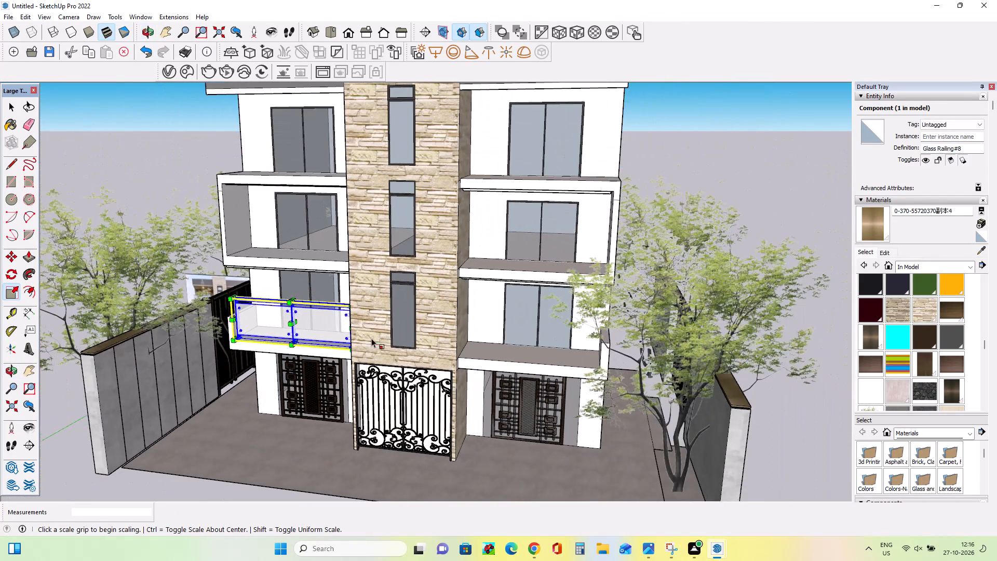
{"action": "middle_click_drag", "start_coordinate": [372, 340], "coordinate": [381, 386]}
{"action": "left_click", "coordinate": [9, 103]}
{"action": "left_click", "coordinate": [118, 131]}
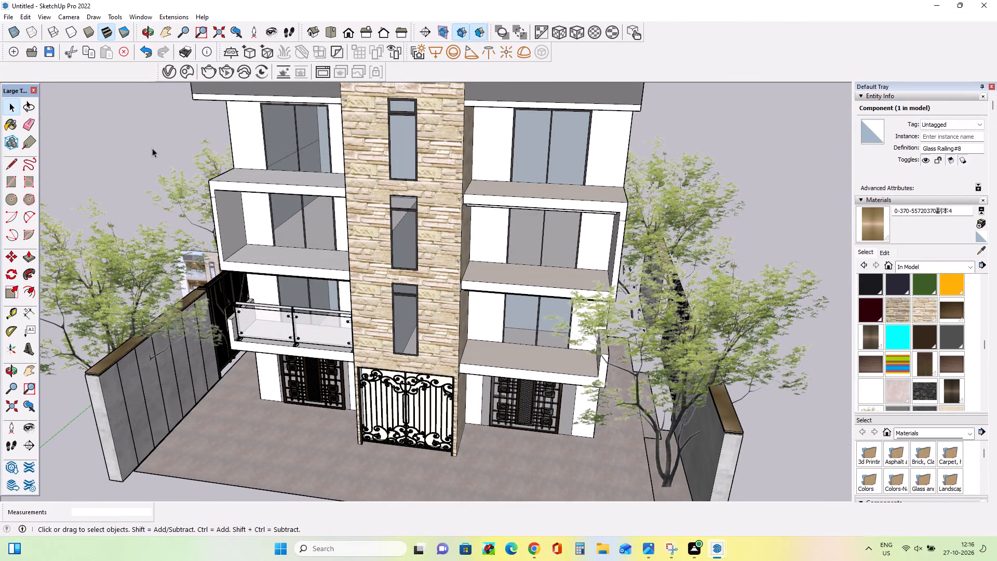
Scale the railing slightly longer at its outer end, towards the outer parapet of the lowest left balcony.
{"action": "middle_click_drag", "start_coordinate": [365, 311], "coordinate": [437, 246]}
{"action": "scroll", "coordinate": [267, 345], "scroll_direction": "up", "scroll_amount": 8}
{"action": "middle_click_drag", "start_coordinate": [268, 336], "coordinate": [286, 348]}
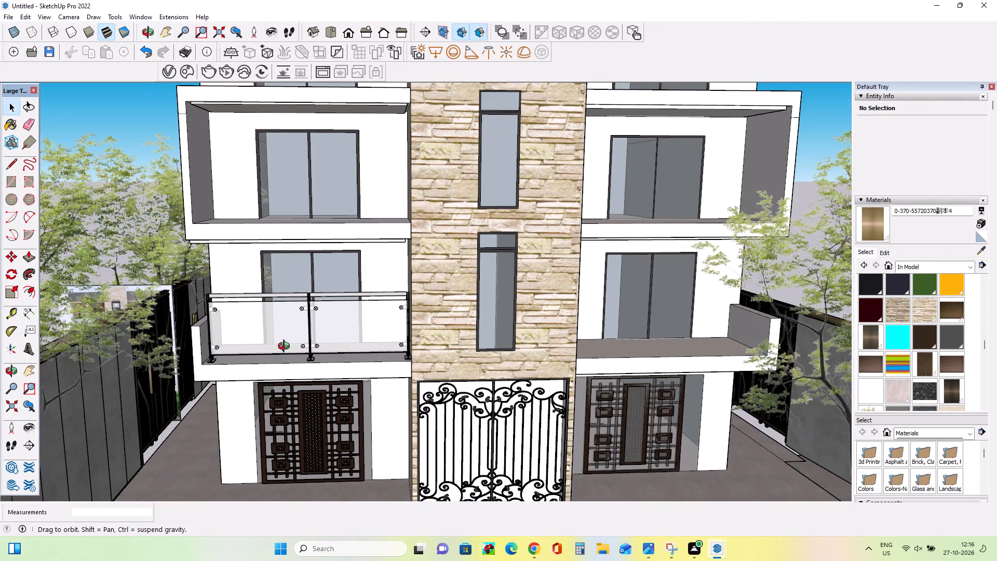
{"action": "middle_click_drag", "start_coordinate": [286, 348], "coordinate": [342, 363]}
{"action": "left_click", "coordinate": [287, 350]}
{"action": "scroll", "coordinate": [235, 378], "scroll_direction": "up", "scroll_amount": 4}
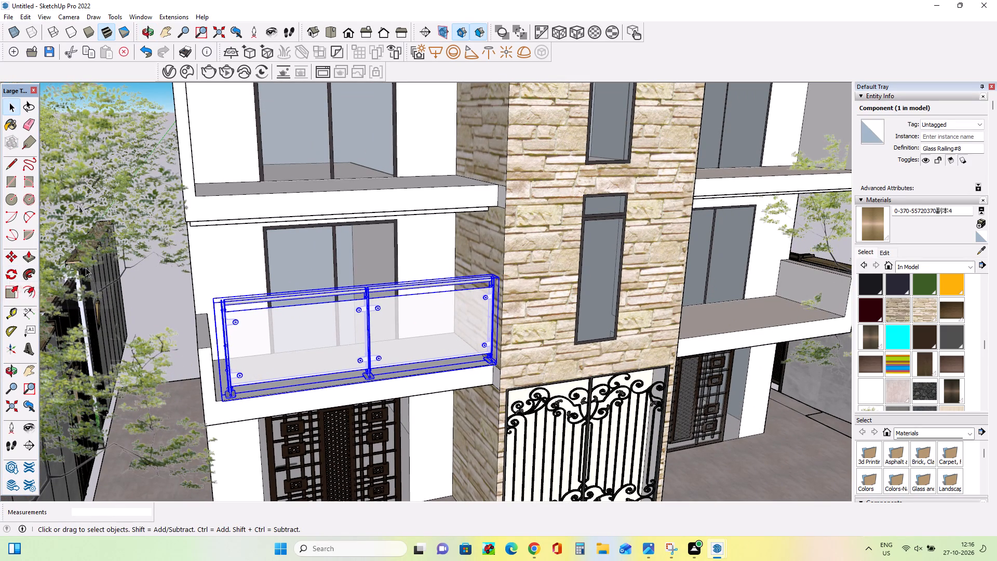
{"action": "left_click", "coordinate": [8, 291]}
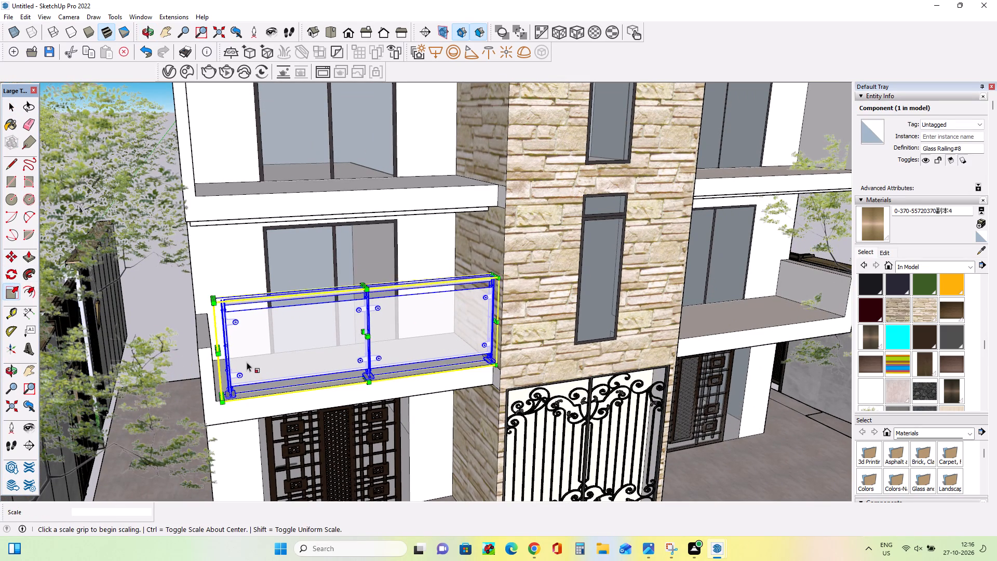
{"action": "scroll", "coordinate": [187, 352], "scroll_direction": "up", "scroll_amount": 6}
{"action": "middle_click_drag", "start_coordinate": [204, 353], "coordinate": [261, 363]}
{"action": "left_click_drag", "start_coordinate": [399, 363], "coordinate": [389, 367]}
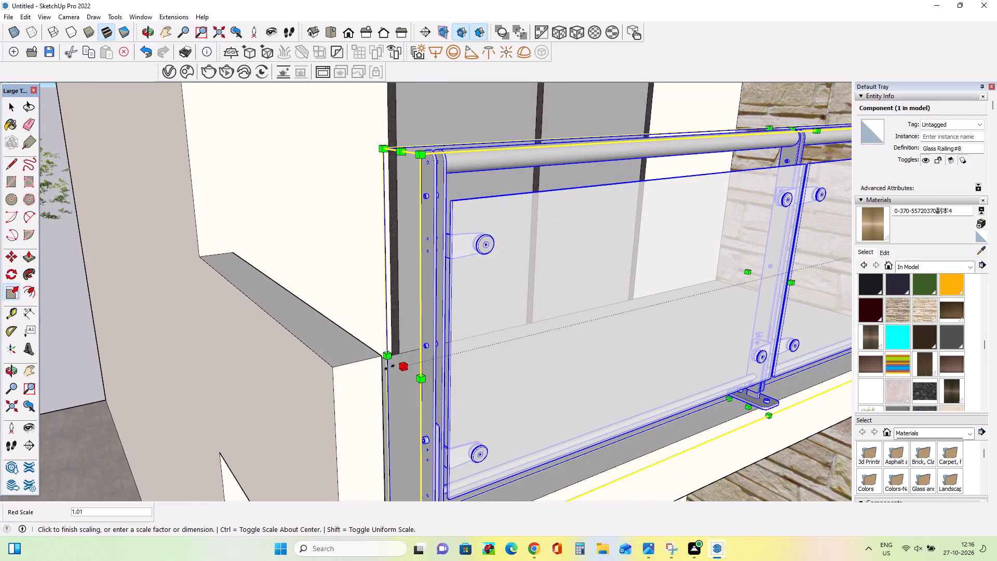
{"action": "left_click_drag", "start_coordinate": [389, 367], "coordinate": [370, 370]}
{"action": "scroll", "coordinate": [303, 309], "scroll_direction": "down", "scroll_amount": 3}
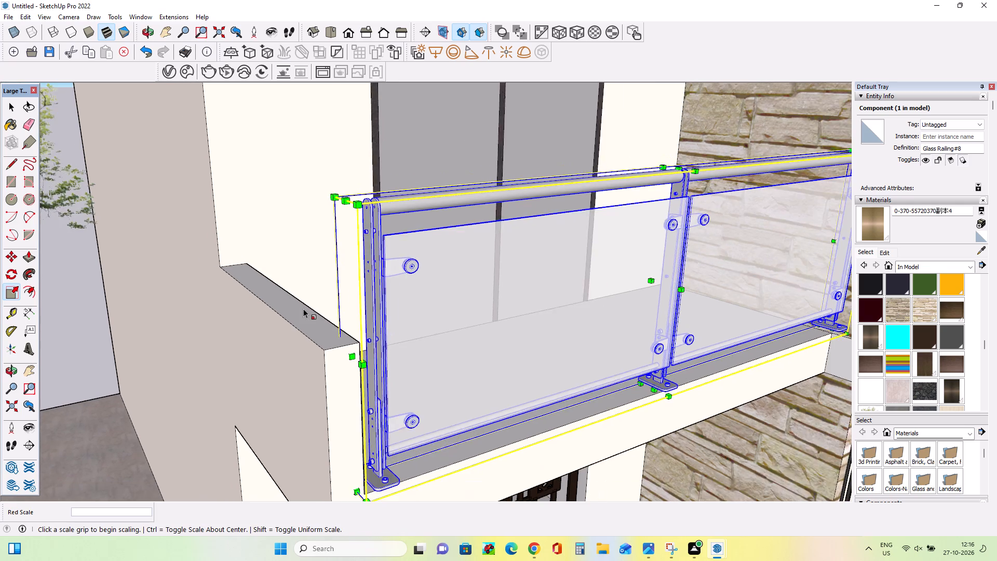
{"action": "scroll", "coordinate": [303, 309], "scroll_direction": "down", "scroll_amount": 5}
Scale the glass railing down vertically to reduce its height above the lowest left balcony's floor.
{"action": "middle_click_drag", "start_coordinate": [465, 303], "coordinate": [405, 328]}
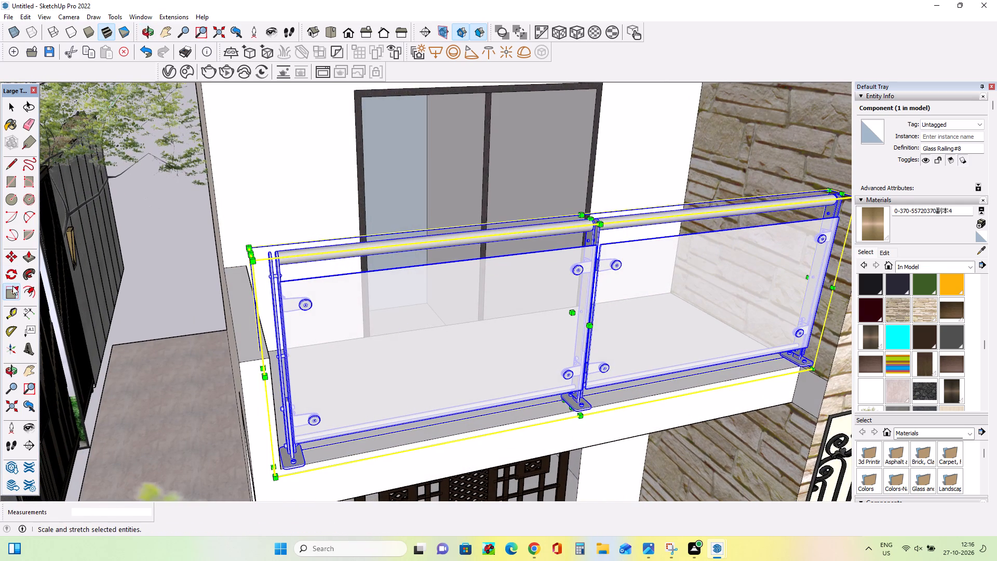
{"action": "left_click", "coordinate": [8, 289]}
{"action": "left_click_drag", "start_coordinate": [247, 248], "coordinate": [267, 365]}
{"action": "middle_click_drag", "start_coordinate": [296, 305], "coordinate": [328, 280]}
{"action": "left_click_drag", "start_coordinate": [623, 204], "coordinate": [622, 246]}
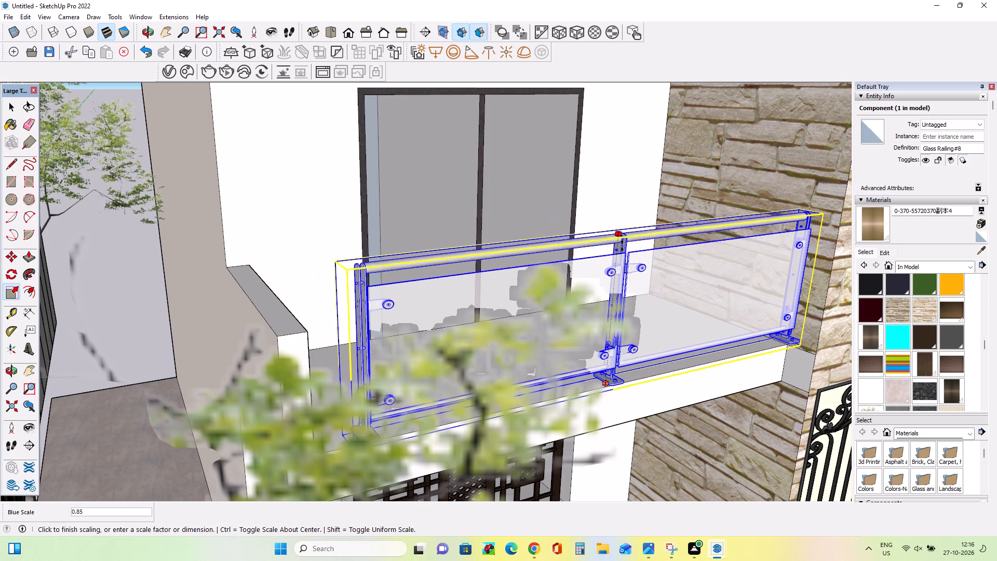
{"action": "left_click_drag", "start_coordinate": [622, 246], "coordinate": [619, 255]}
Stretch the railing's outer end so it spans to the outer side of the balcony's parapet wall.
{"action": "middle_click_drag", "start_coordinate": [489, 261], "coordinate": [336, 305]}
{"action": "scroll", "coordinate": [196, 368], "scroll_direction": "up", "scroll_amount": 3}
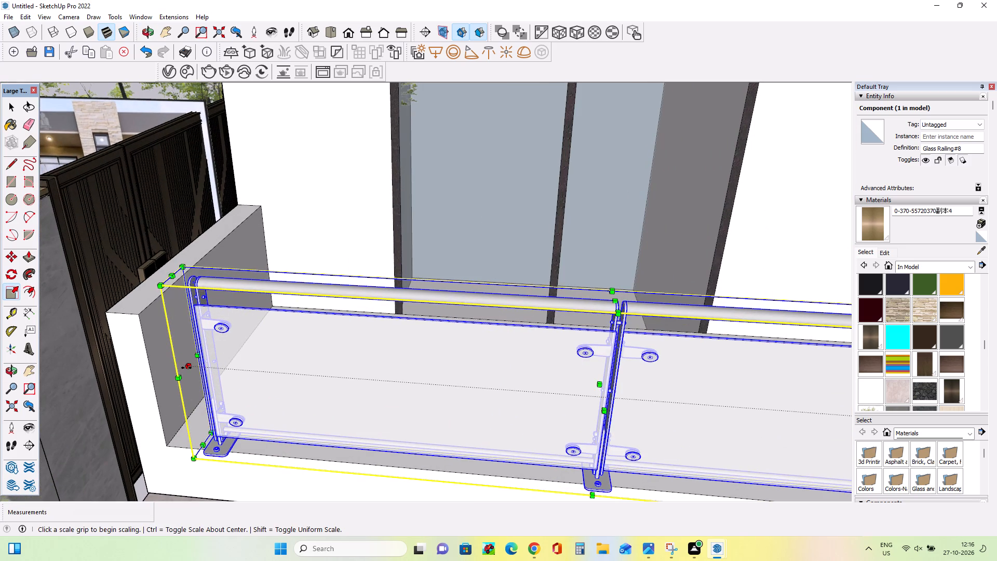
{"action": "left_click_drag", "start_coordinate": [186, 370], "coordinate": [156, 375]}
{"action": "middle_click_drag", "start_coordinate": [234, 377], "coordinate": [242, 367]}
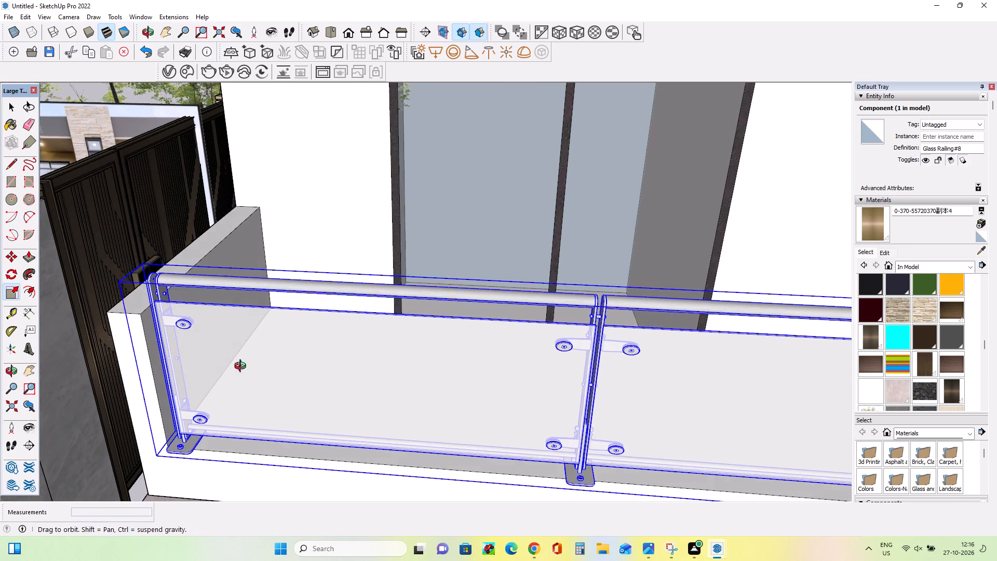
{"action": "middle_click_drag", "start_coordinate": [242, 367], "coordinate": [255, 338]}
{"action": "scroll", "coordinate": [537, 319], "scroll_direction": "down", "scroll_amount": 2}
{"action": "left_click", "coordinate": [588, 334]}
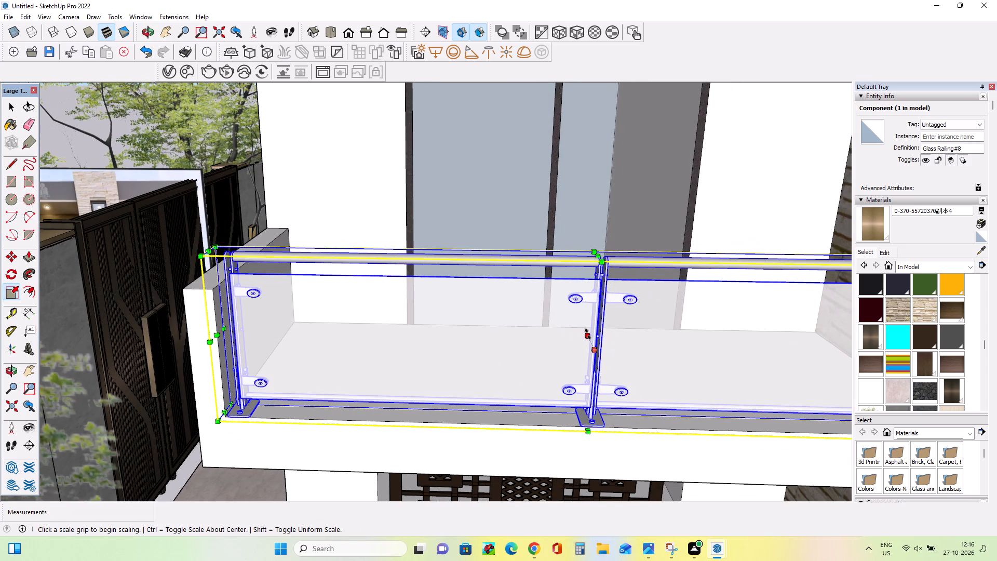
Scale the railing's height down further so its top rail comes closer to the top of the balcony's side parapet.
{"action": "scroll", "coordinate": [267, 322], "scroll_direction": "down", "scroll_amount": 3}
{"action": "middle_click_drag", "start_coordinate": [267, 318], "coordinate": [327, 348]}
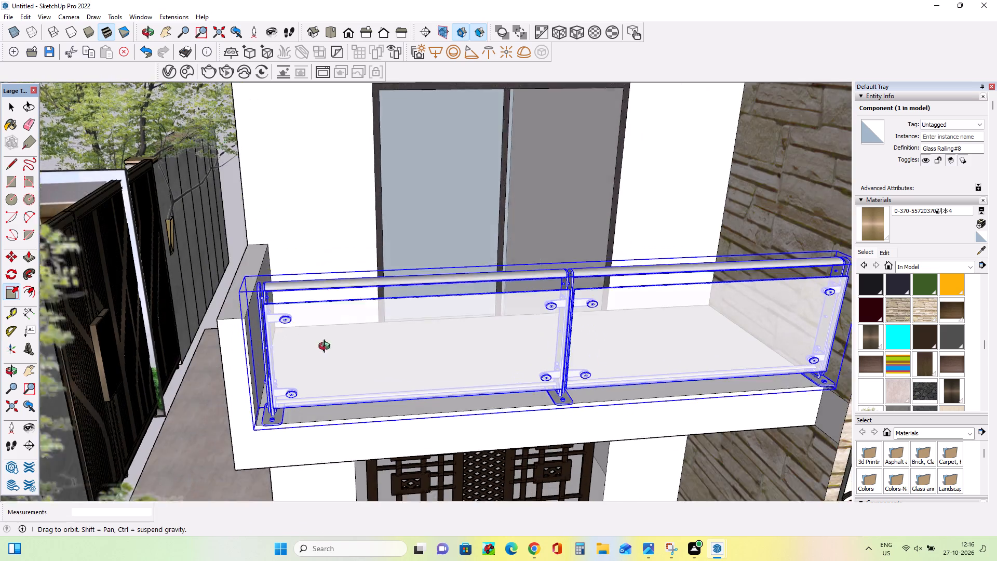
{"action": "middle_click_drag", "start_coordinate": [327, 348], "coordinate": [327, 348]}
{"action": "scroll", "coordinate": [609, 266], "scroll_direction": "up", "scroll_amount": 2}
{"action": "left_click_drag", "start_coordinate": [553, 275], "coordinate": [553, 290]}
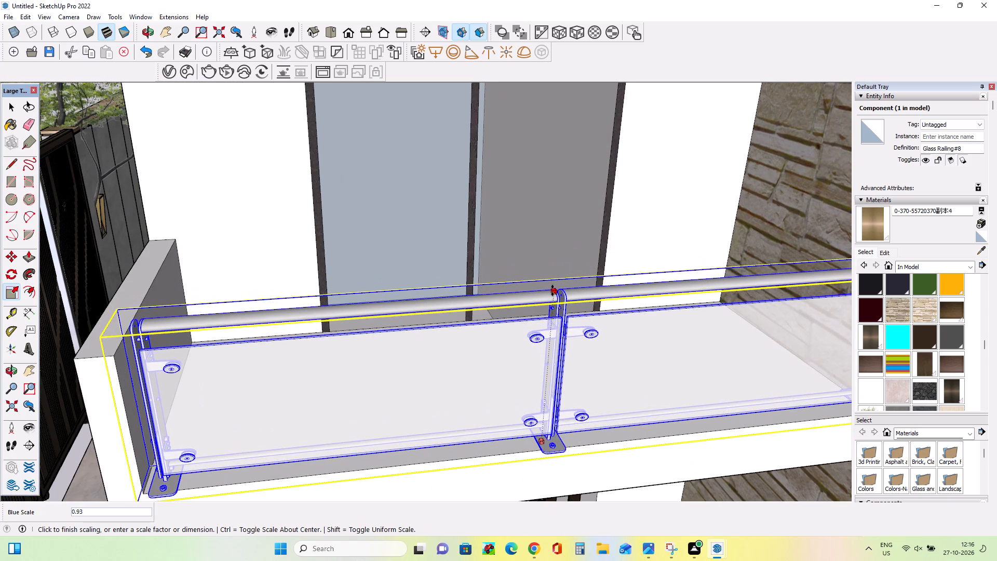
{"action": "left_click_drag", "start_coordinate": [553, 290], "coordinate": [553, 307]}
{"action": "scroll", "coordinate": [318, 249], "scroll_direction": "down", "scroll_amount": 6}
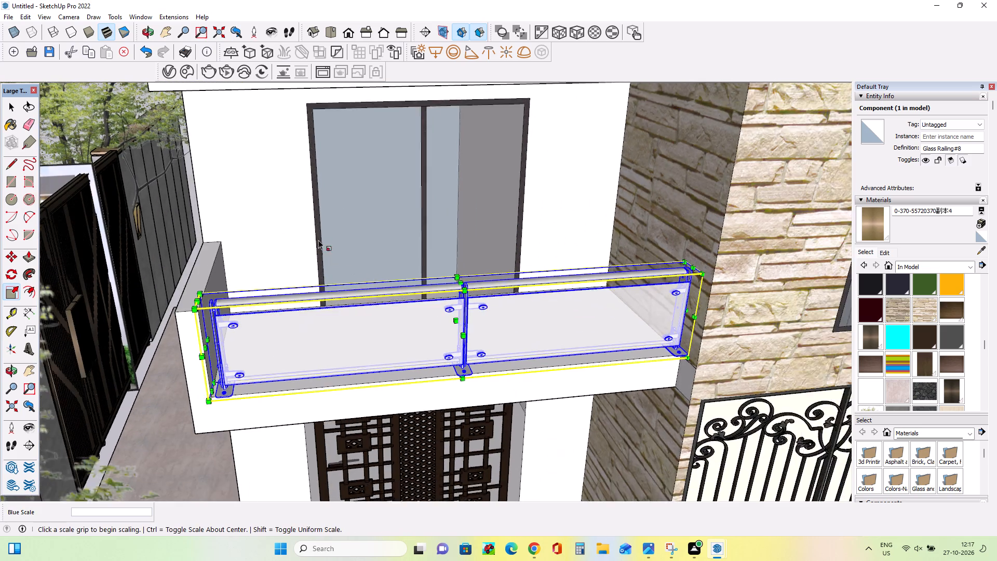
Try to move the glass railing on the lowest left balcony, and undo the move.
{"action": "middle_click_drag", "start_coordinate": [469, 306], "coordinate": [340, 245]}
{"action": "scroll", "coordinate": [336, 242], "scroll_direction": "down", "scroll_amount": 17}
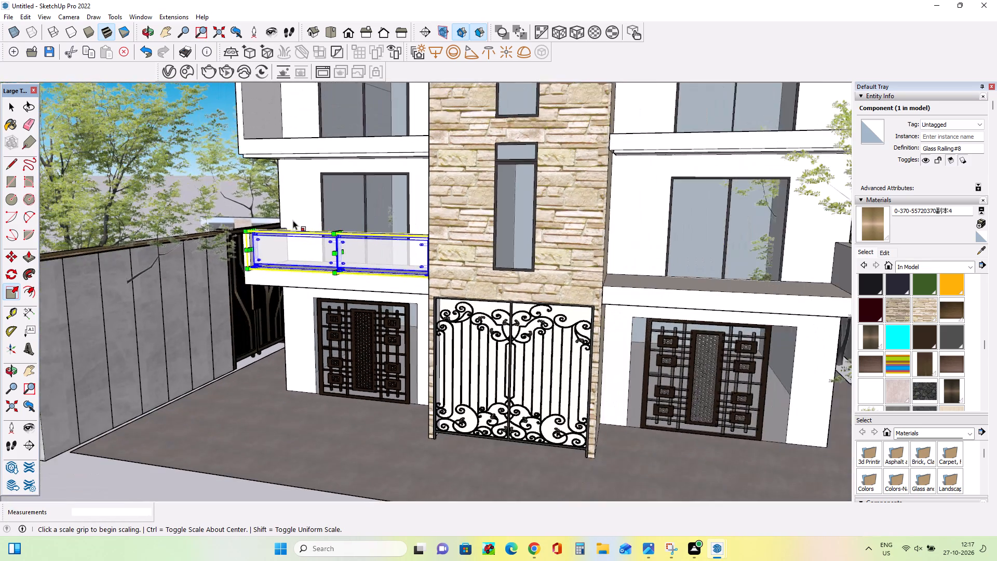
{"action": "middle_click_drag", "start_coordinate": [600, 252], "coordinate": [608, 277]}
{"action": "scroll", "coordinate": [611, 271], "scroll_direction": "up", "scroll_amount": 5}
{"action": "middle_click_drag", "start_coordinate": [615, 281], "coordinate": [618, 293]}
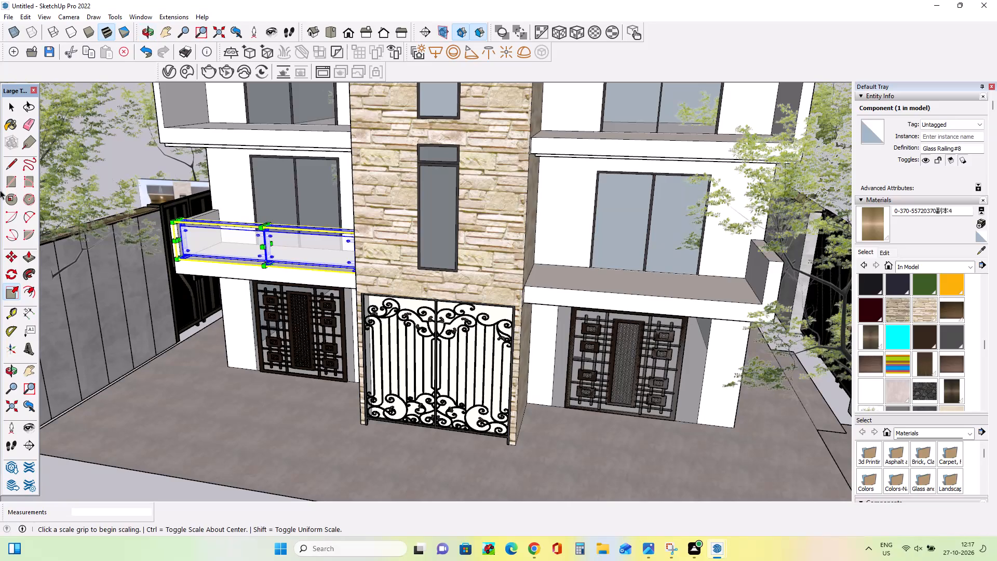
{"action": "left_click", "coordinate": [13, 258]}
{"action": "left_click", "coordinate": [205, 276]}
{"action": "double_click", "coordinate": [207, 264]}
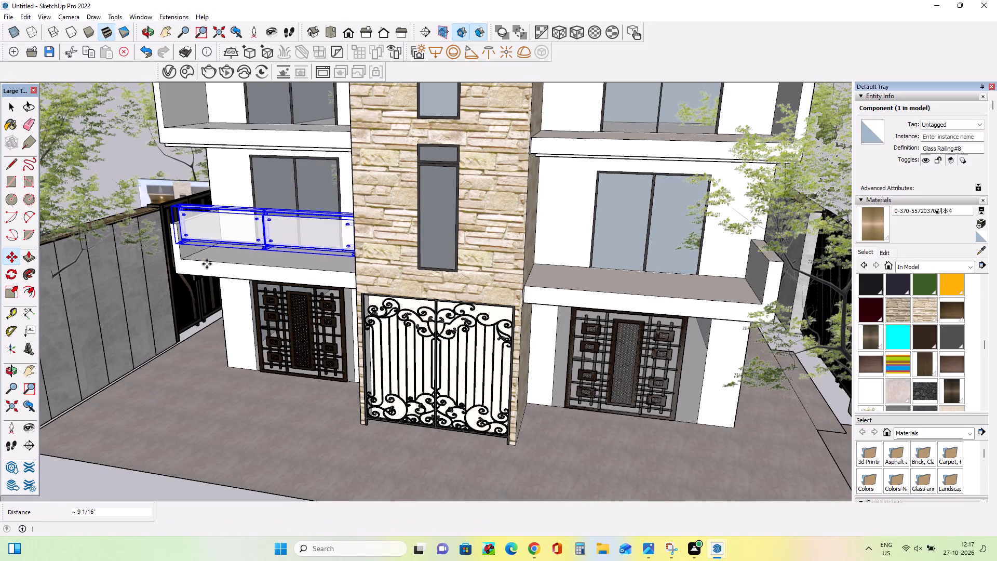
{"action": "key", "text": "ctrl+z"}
Nudge the glass railing slightly inward from the outer end of the lowest left balcony.
{"action": "scroll", "coordinate": [183, 261], "scroll_direction": "up", "scroll_amount": 7}
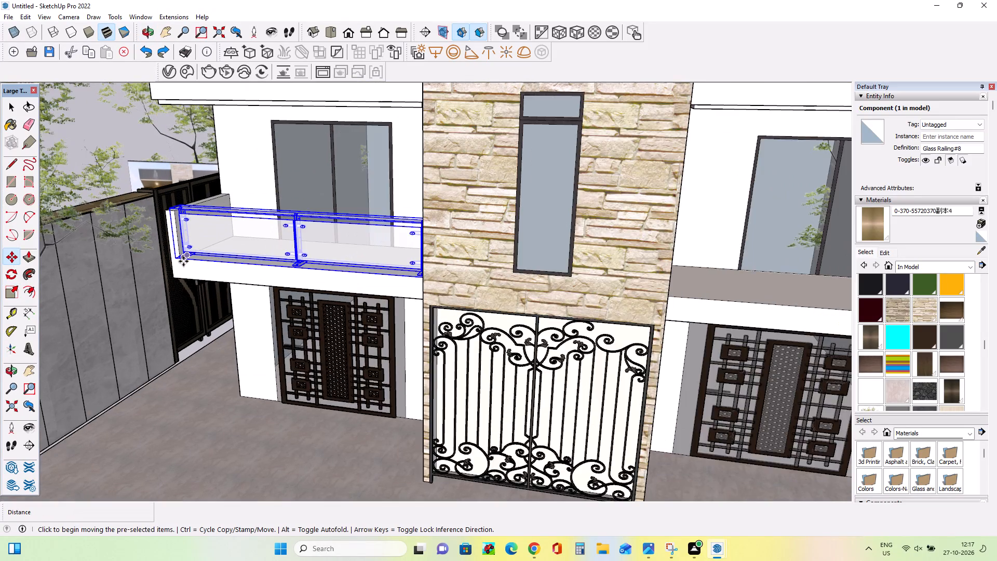
{"action": "double_click", "coordinate": [174, 255]}
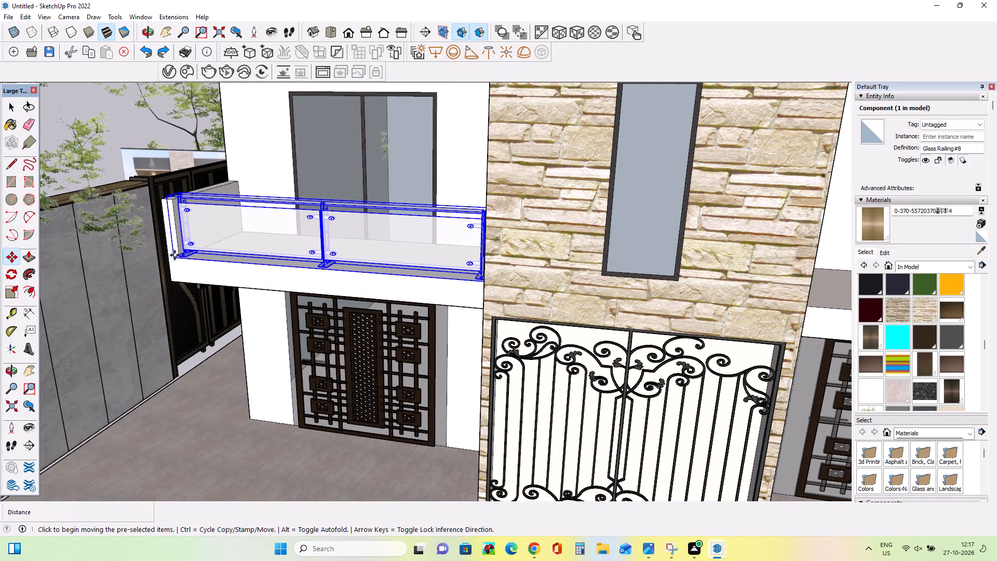
{"action": "left_click", "coordinate": [174, 255]}
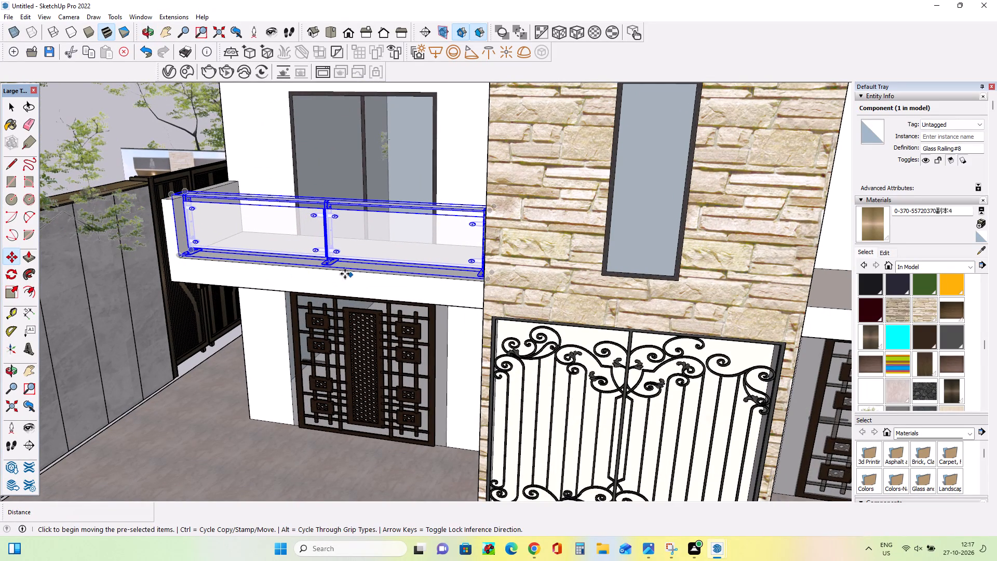
Copy the glass railing about 16' 5 1/2" across the facade onto the lowest right balcony, starting at the stone wall.
{"action": "left_click", "coordinate": [182, 255]}
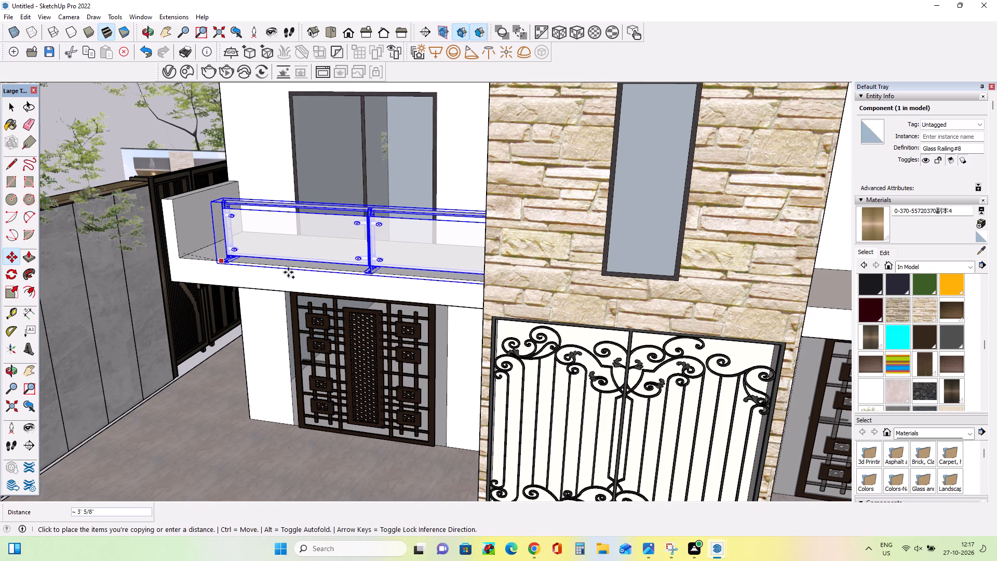
{"action": "scroll", "coordinate": [326, 272], "scroll_direction": "down", "scroll_amount": 13}
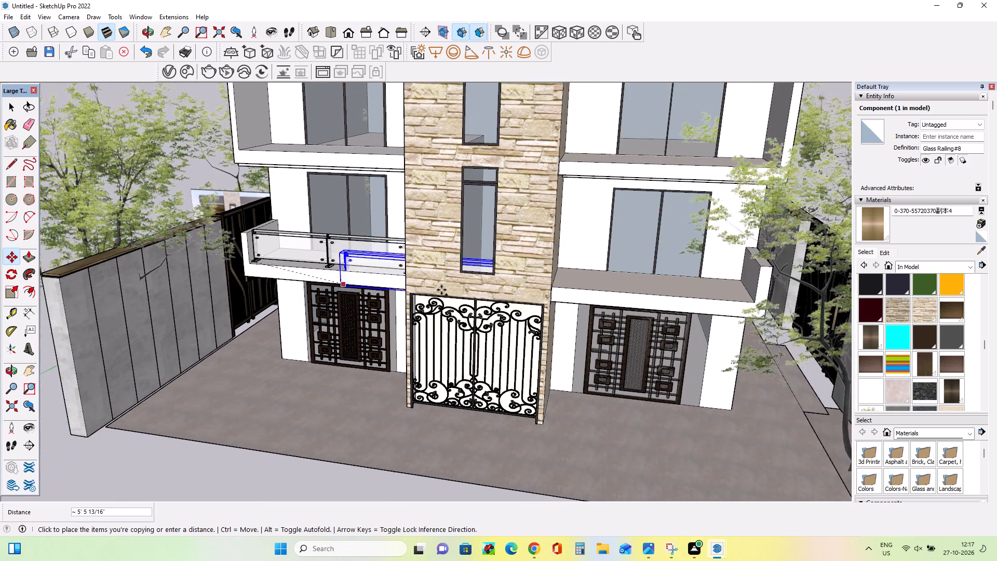
{"action": "scroll", "coordinate": [441, 290], "scroll_direction": "down", "scroll_amount": 4}
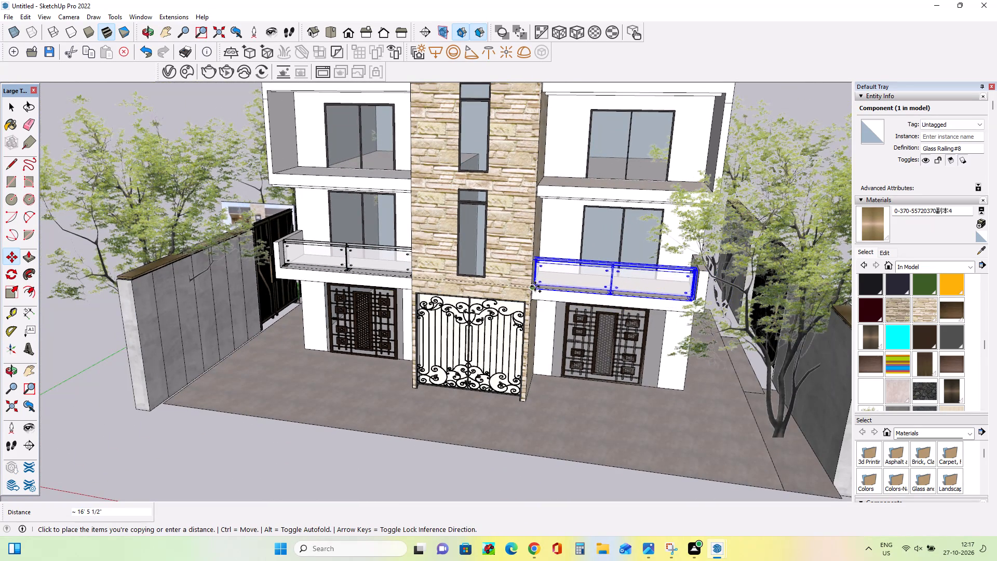
{"action": "left_click", "coordinate": [535, 286]}
Copy the glass railing about 6' 1 1/2" upward from the lowest right balcony onto the middle right balcony, against the stone wall.
{"action": "middle_click_drag", "start_coordinate": [576, 310], "coordinate": [576, 332]}
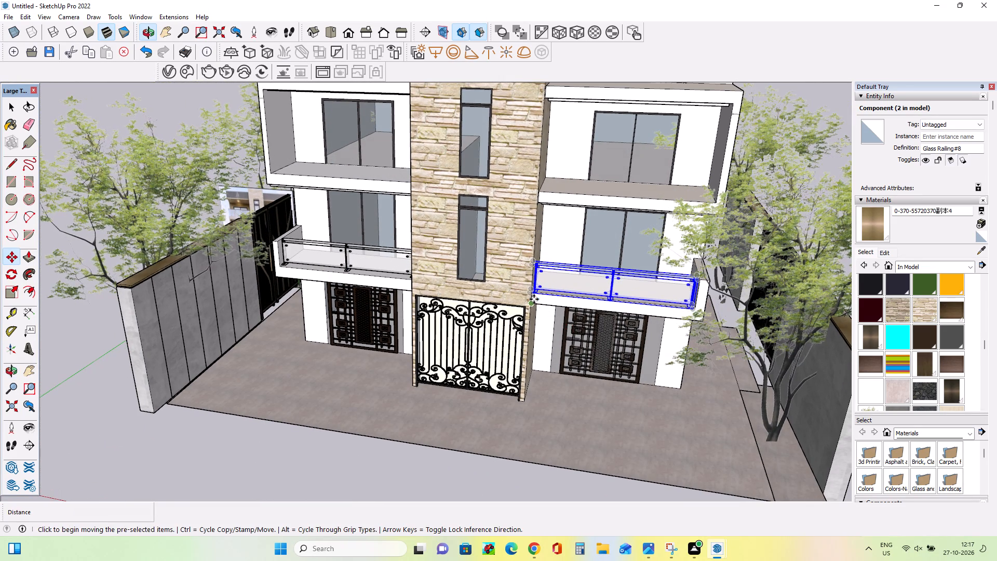
{"action": "left_click", "coordinate": [532, 295]}
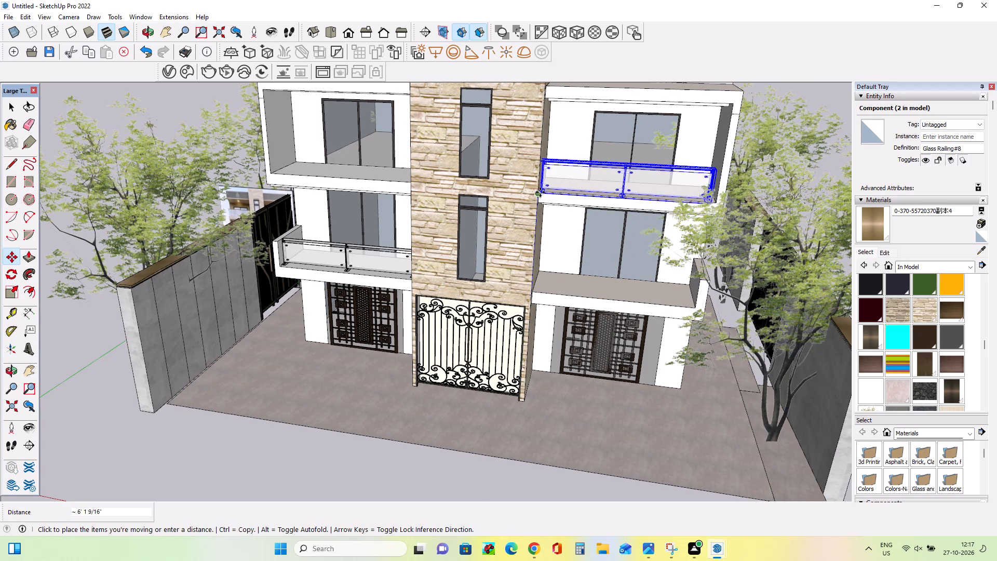
{"action": "scroll", "coordinate": [540, 193], "scroll_direction": "up", "scroll_amount": 6}
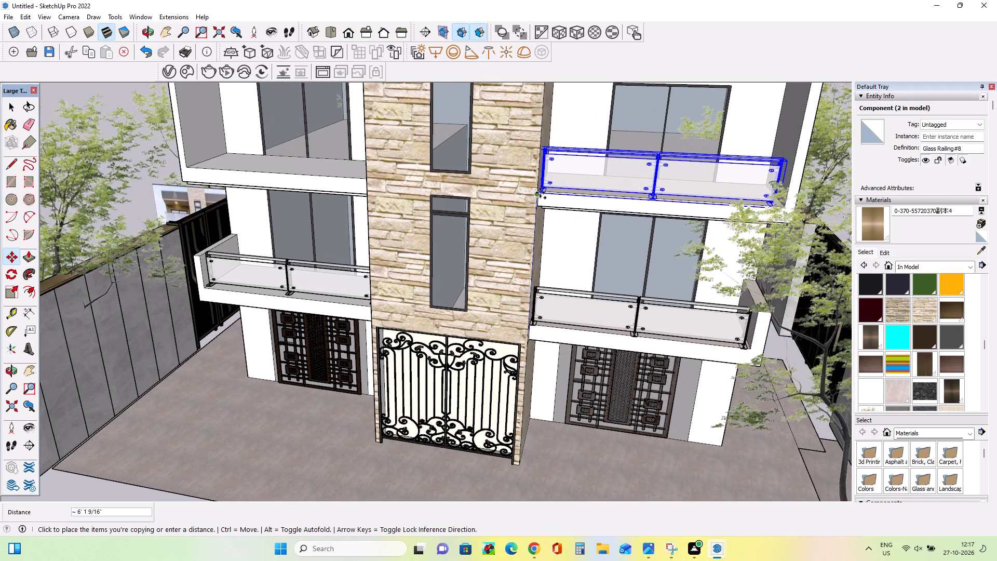
{"action": "left_click", "coordinate": [540, 193]}
Scale the middle right balcony's glass railing lengthwise so it reaches the balcony's outer edge.
{"action": "middle_click_drag", "start_coordinate": [547, 238], "coordinate": [489, 235]}
{"action": "scroll", "coordinate": [766, 159], "scroll_direction": "up", "scroll_amount": 3}
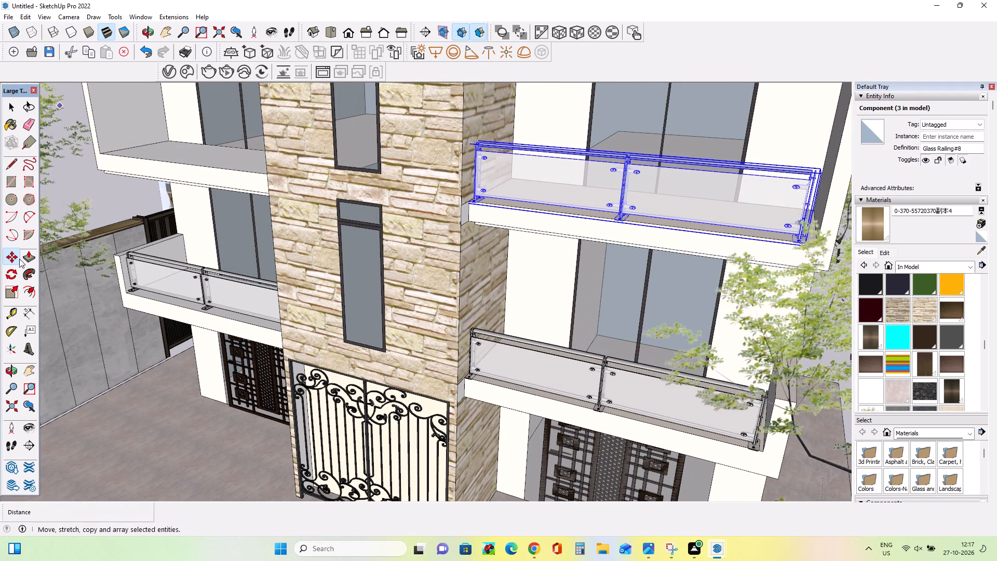
{"action": "left_click", "coordinate": [10, 292]}
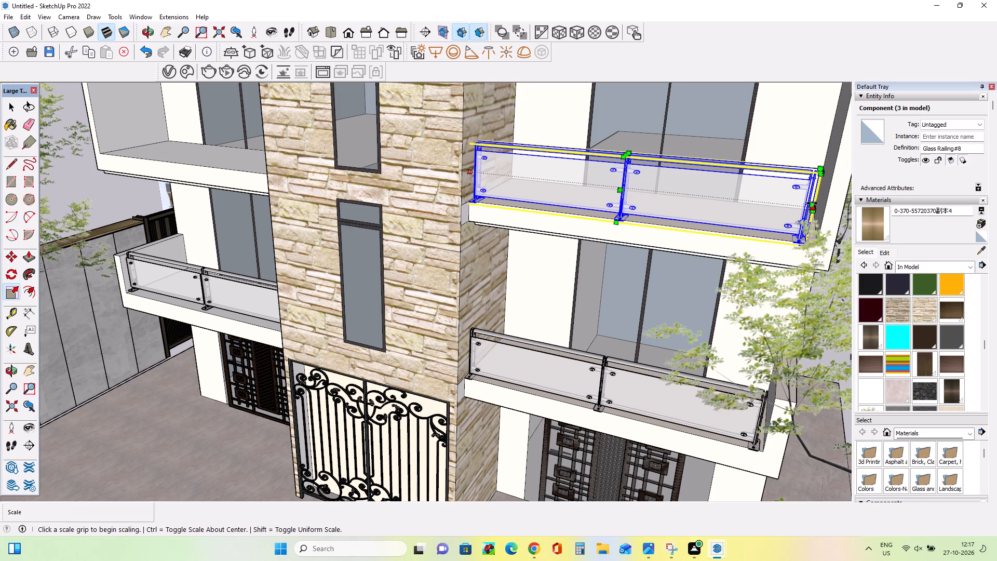
{"action": "left_click_drag", "start_coordinate": [812, 203], "coordinate": [831, 207]}
{"action": "scroll", "coordinate": [825, 213], "scroll_direction": "up", "scroll_amount": 5}
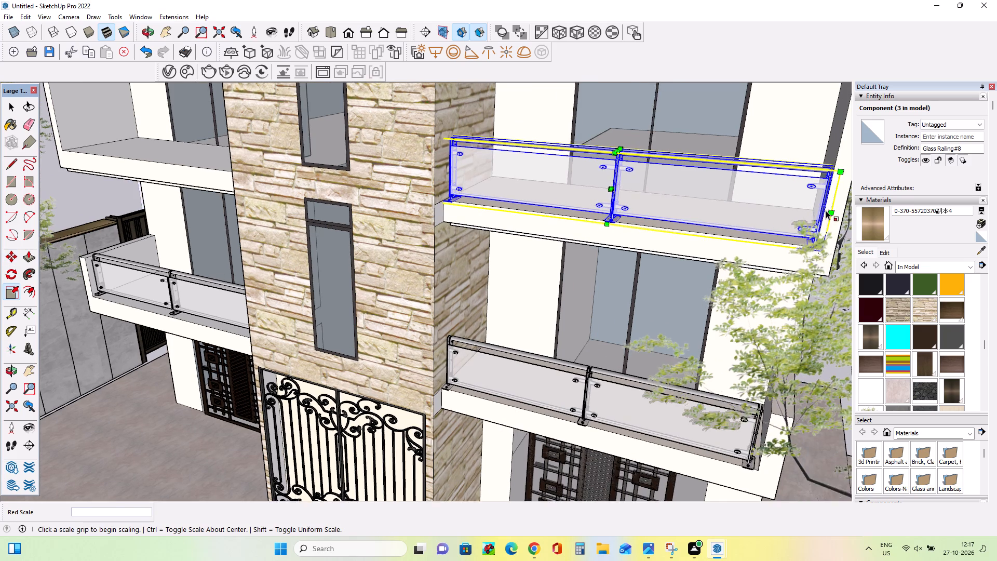
{"action": "scroll", "coordinate": [826, 210], "scroll_direction": "up", "scroll_amount": 1}
{"action": "left_click_drag", "start_coordinate": [830, 208], "coordinate": [821, 209]}
{"action": "scroll", "coordinate": [632, 277], "scroll_direction": "down", "scroll_amount": 3}
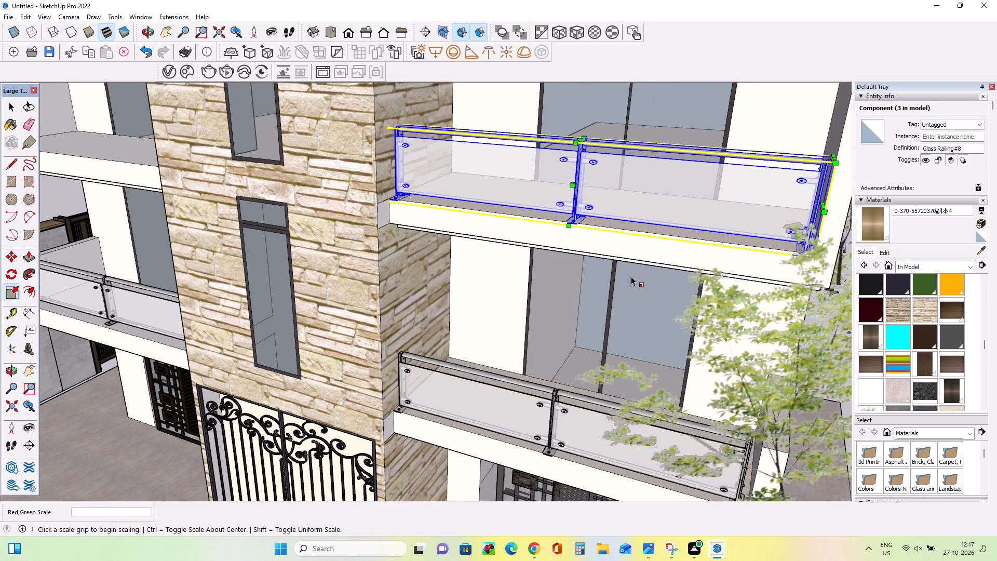
Copy the lengthened glass railing about 17' across the facade onto the middle left balcony.
{"action": "scroll", "coordinate": [631, 276], "scroll_direction": "down", "scroll_amount": 12}
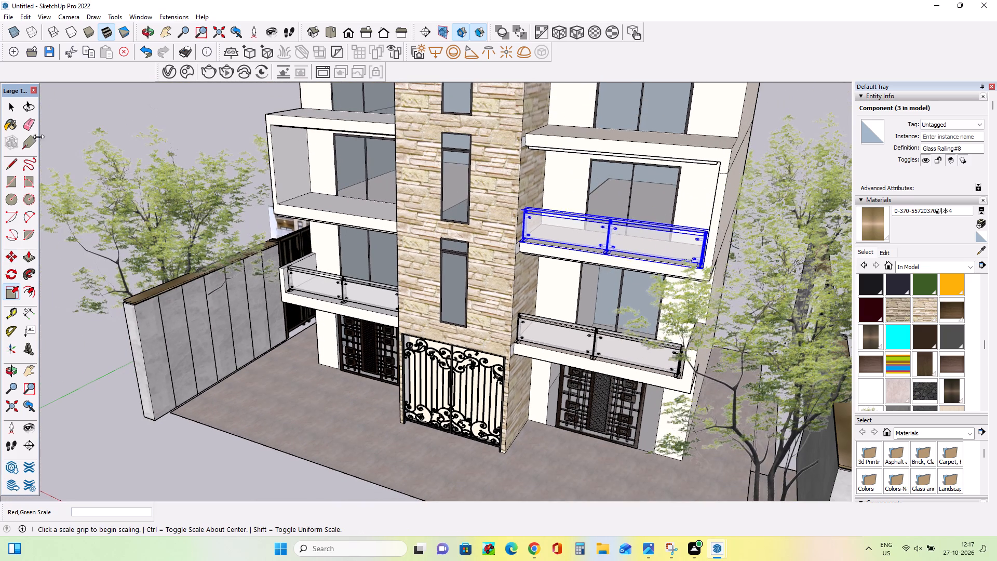
{"action": "left_click", "coordinate": [5, 256]}
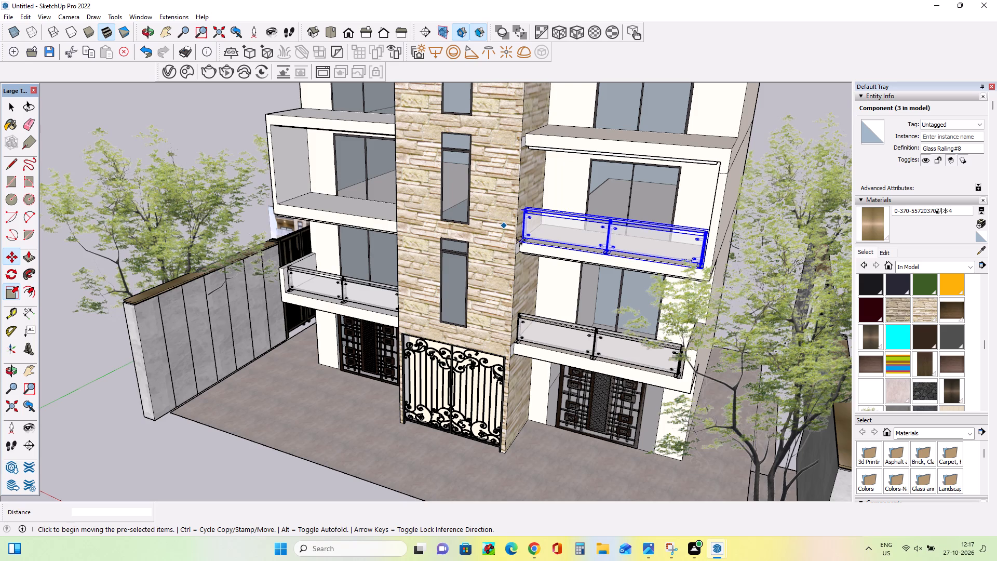
{"action": "left_click", "coordinate": [522, 242]}
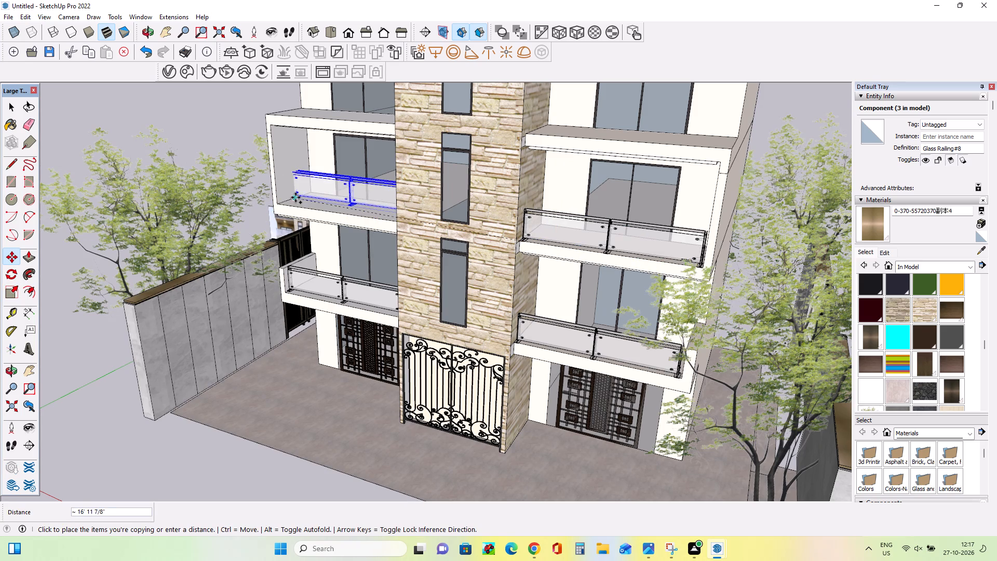
{"action": "left_click", "coordinate": [288, 203]}
Nudge the copied glass railing into line with the outer end and front edge of the middle left balcony.
{"action": "scroll", "coordinate": [272, 205], "scroll_direction": "up", "scroll_amount": 3}
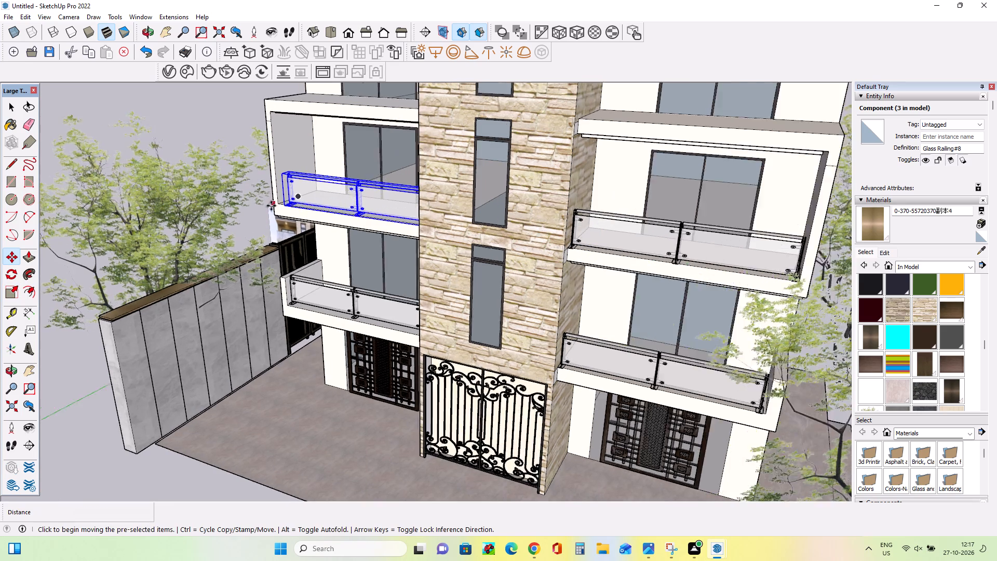
{"action": "scroll", "coordinate": [271, 206], "scroll_direction": "up", "scroll_amount": 3}
{"action": "middle_click_drag", "start_coordinate": [280, 209], "coordinate": [366, 213]}
{"action": "left_click_drag", "start_coordinate": [286, 218], "coordinate": [276, 212]}
{"action": "scroll", "coordinate": [266, 211], "scroll_direction": "up", "scroll_amount": 3}
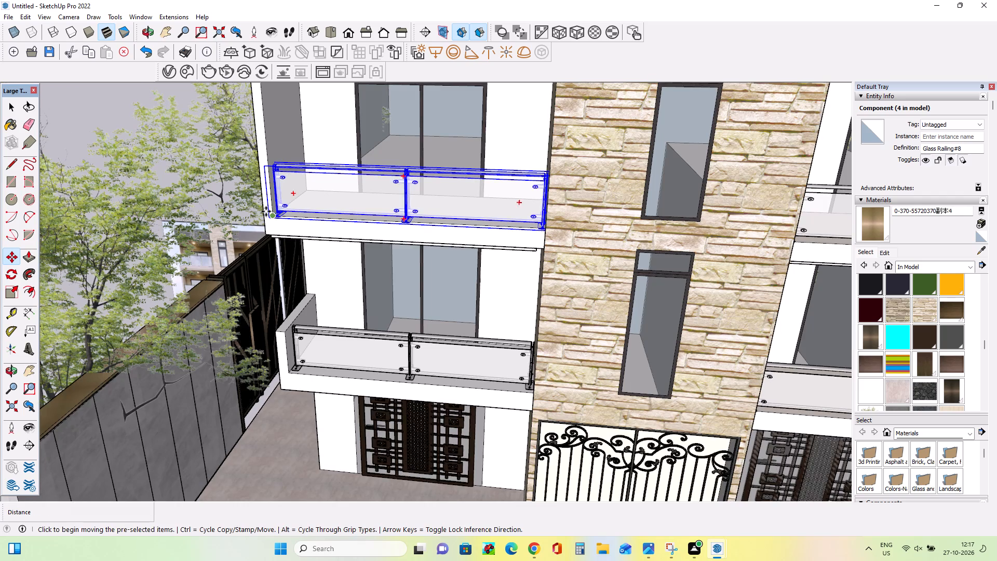
{"action": "scroll", "coordinate": [266, 211], "scroll_direction": "up", "scroll_amount": 5}
{"action": "left_click_drag", "start_coordinate": [270, 220], "coordinate": [284, 211]}
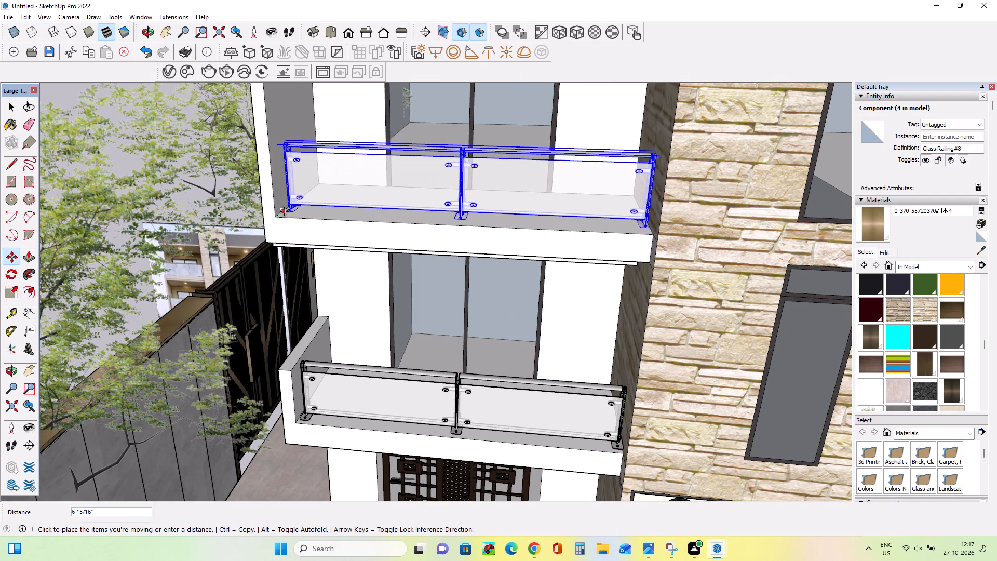
{"action": "left_click_drag", "start_coordinate": [284, 211], "coordinate": [280, 212]}
Copy the middle left balcony's glass railing about 5' 8 11/16" upward onto the outer corner of the top left balcony.
{"action": "middle_click_drag", "start_coordinate": [295, 221], "coordinate": [301, 229]}
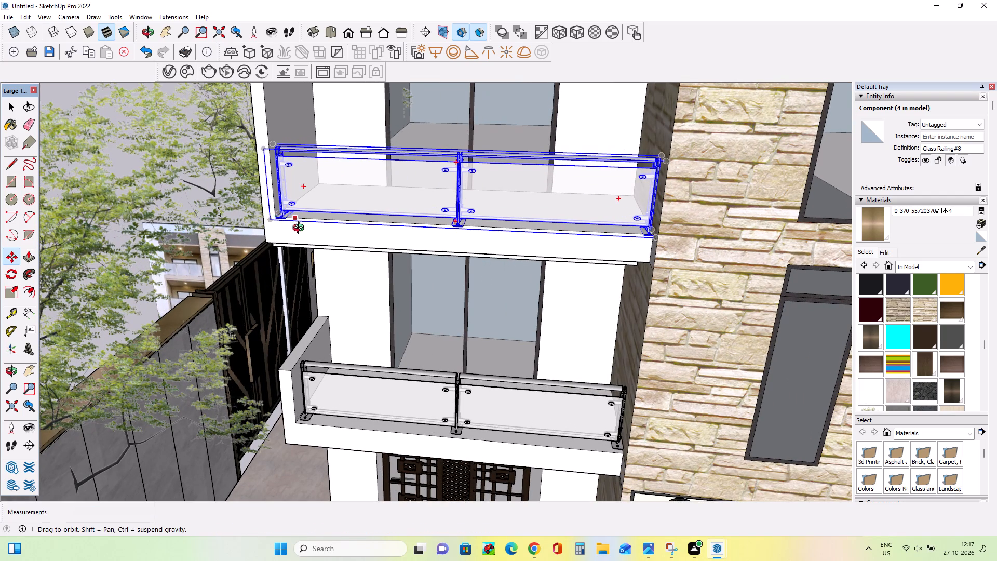
{"action": "middle_click_drag", "start_coordinate": [301, 229], "coordinate": [301, 231]}
{"action": "scroll", "coordinate": [285, 228], "scroll_direction": "down", "scroll_amount": 19}
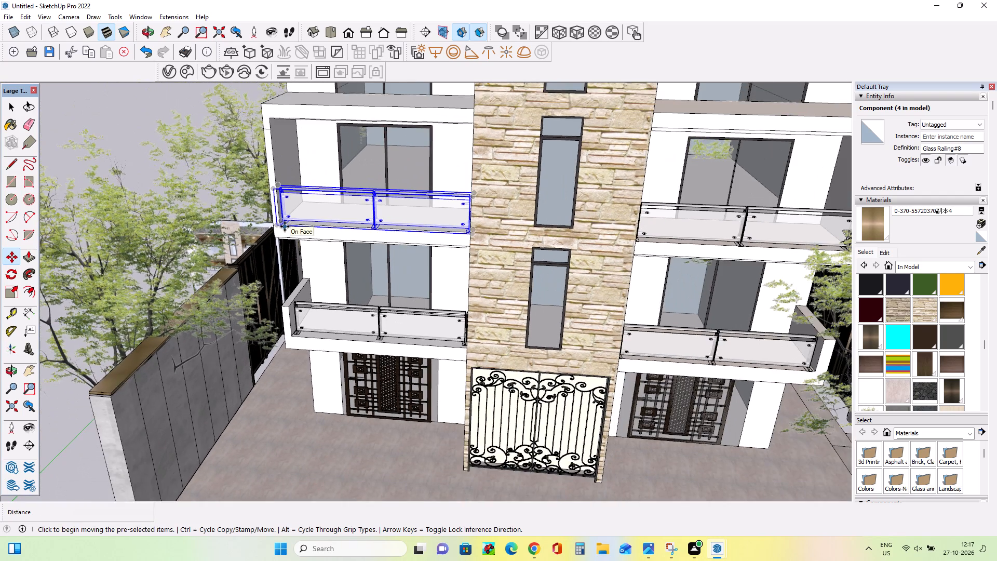
{"action": "left_click", "coordinate": [276, 227]}
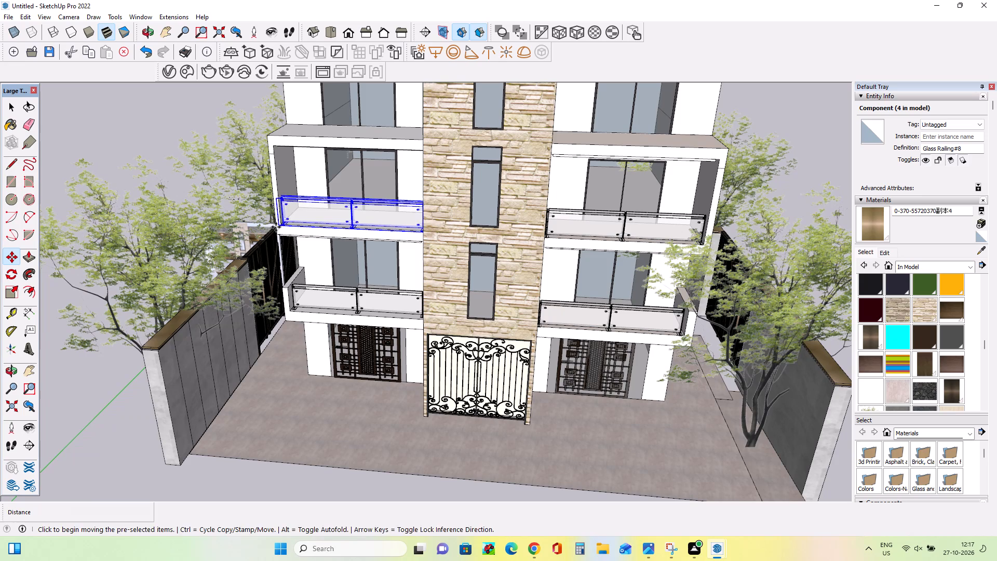
{"action": "left_click", "coordinate": [272, 136]}
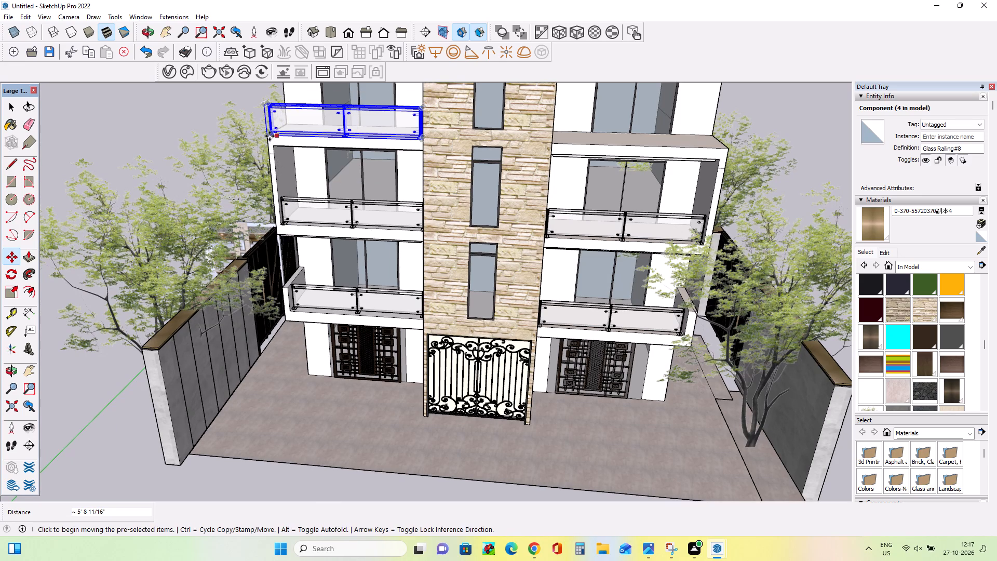
Copy the top left balcony's glass railing about 16' 11 11/16" across onto the top right balcony, starting at the stone wall.
{"action": "left_click", "coordinate": [267, 134]}
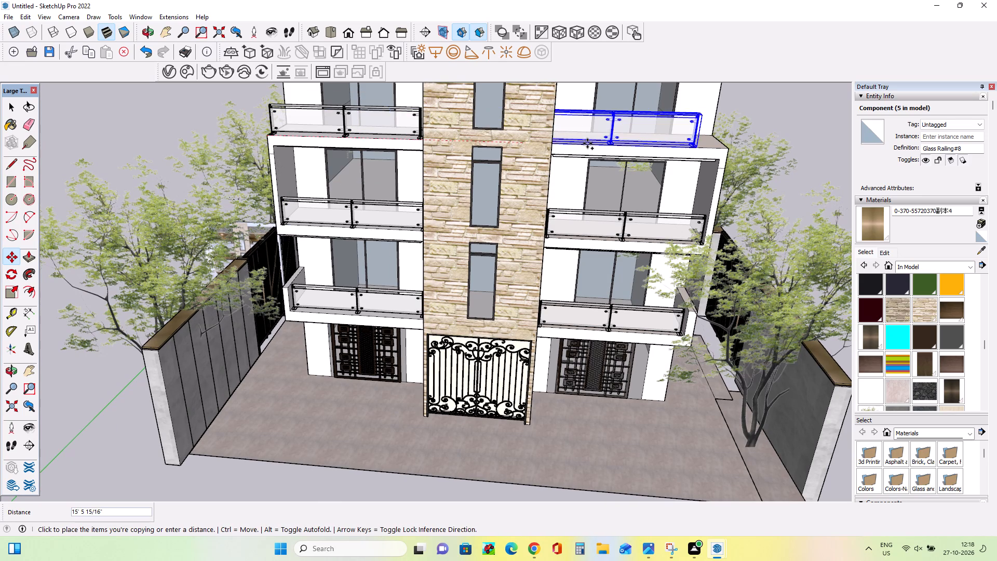
{"action": "left_click", "coordinate": [557, 143]}
Clear the selection and frame the whole front facade to review the glass railings on all the balconies.
{"action": "scroll", "coordinate": [467, 177], "scroll_direction": "down", "scroll_amount": 3}
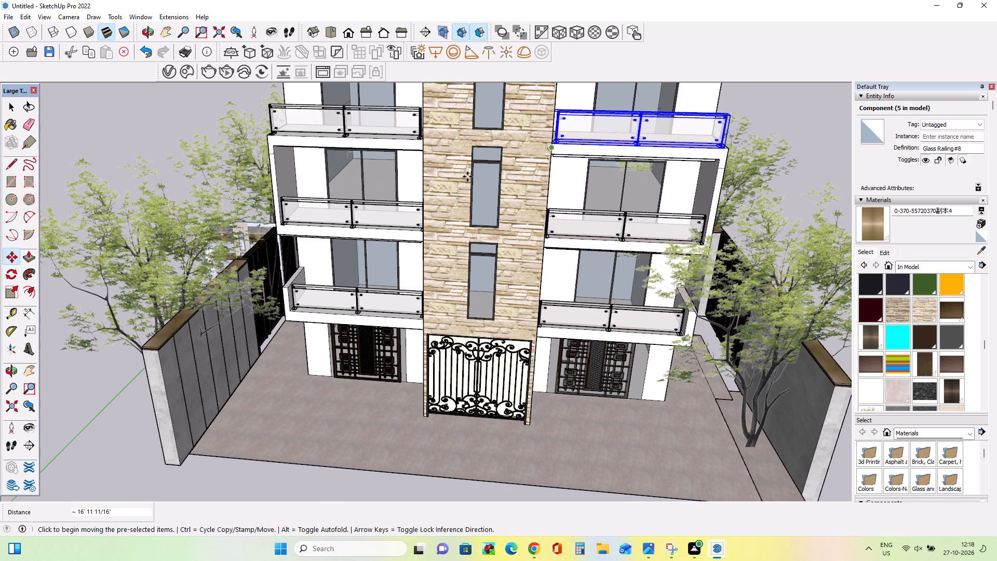
{"action": "scroll", "coordinate": [467, 177], "scroll_direction": "down", "scroll_amount": 7}
{"action": "middle_click_drag", "start_coordinate": [489, 217], "coordinate": [527, 131]}
{"action": "scroll", "coordinate": [527, 131], "scroll_direction": "down", "scroll_amount": 1}
{"action": "middle_click_drag", "start_coordinate": [503, 140], "coordinate": [514, 114]}
{"action": "scroll", "coordinate": [537, 159], "scroll_direction": "up", "scroll_amount": 2}
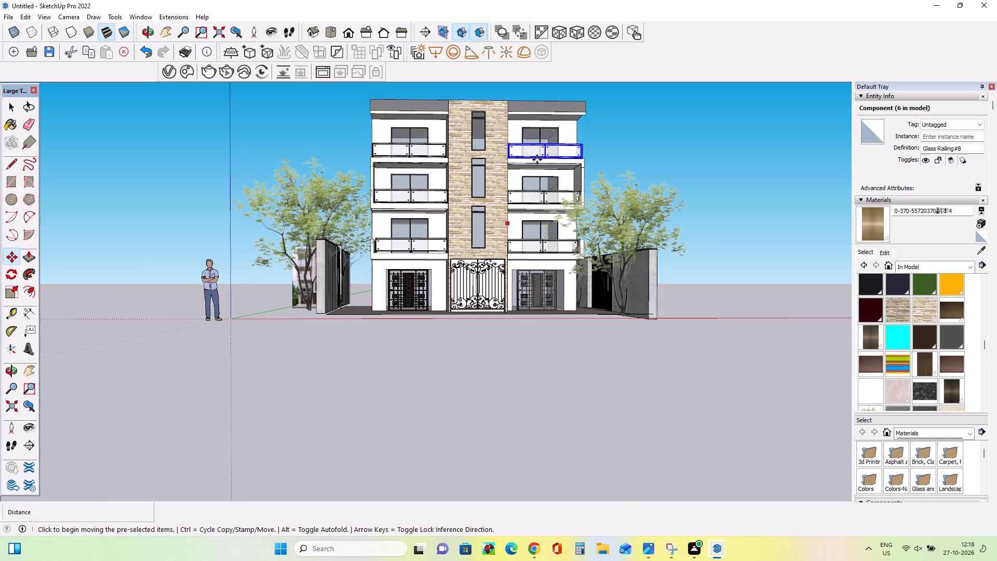
{"action": "scroll", "coordinate": [537, 159], "scroll_direction": "up", "scroll_amount": 8}
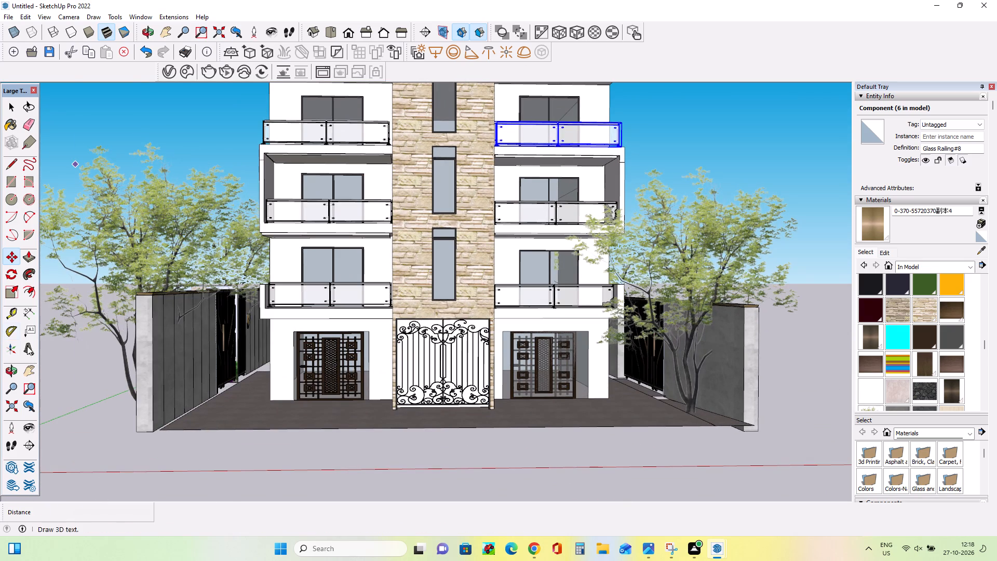
{"action": "left_click", "coordinate": [10, 108]}
{"action": "left_click", "coordinate": [62, 103]}
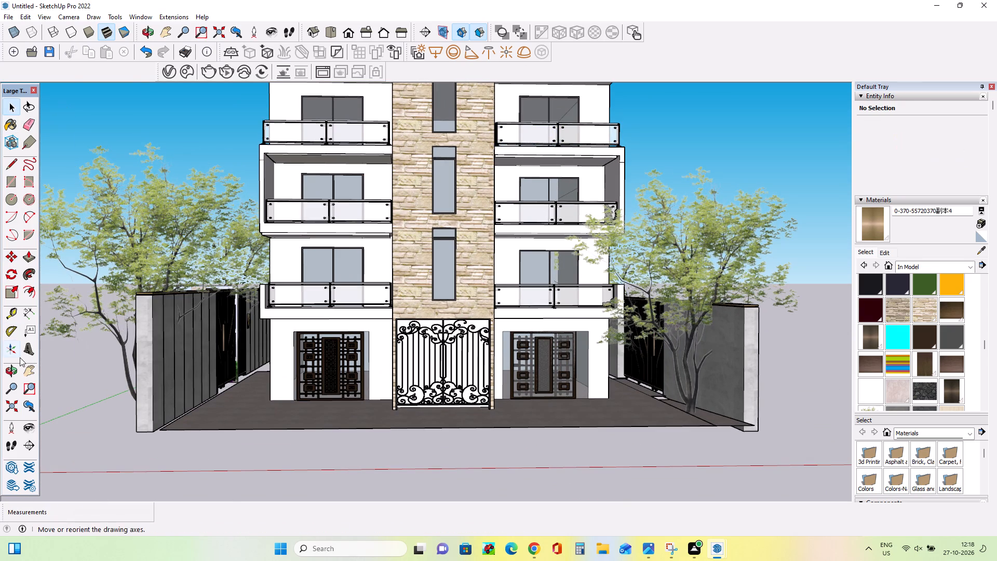
{"action": "left_click", "coordinate": [26, 375]}
{"action": "left_click_drag", "start_coordinate": [361, 265], "coordinate": [349, 319]}
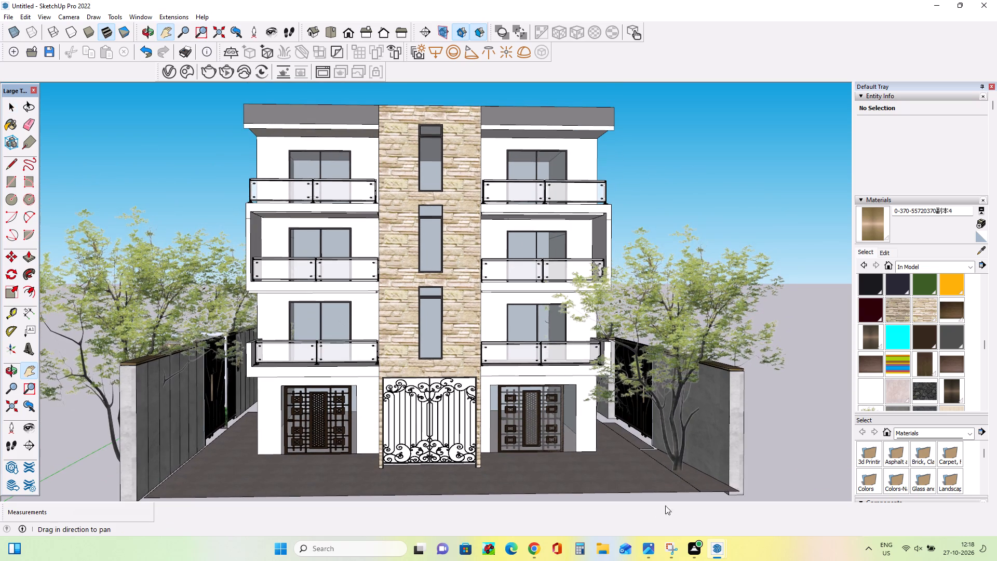
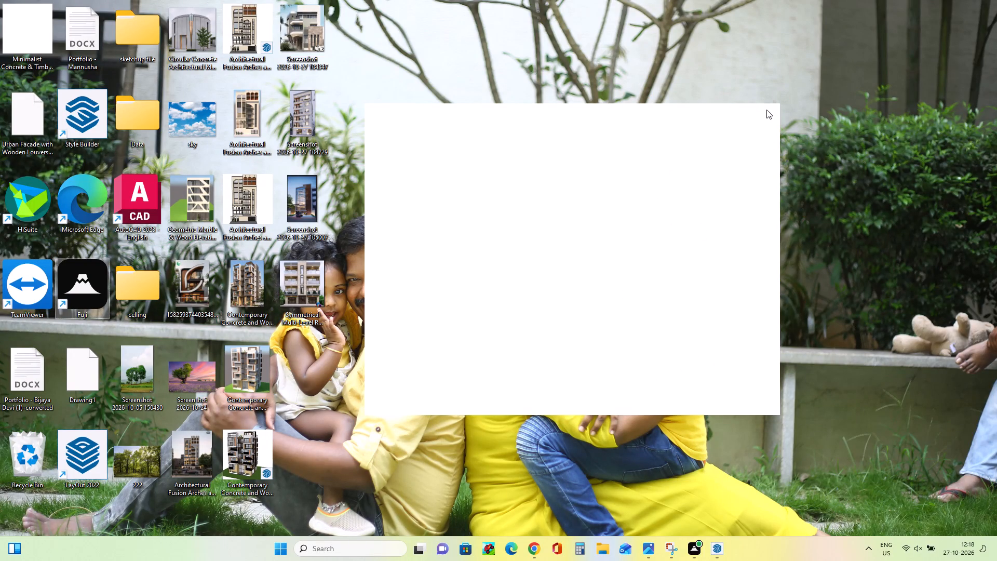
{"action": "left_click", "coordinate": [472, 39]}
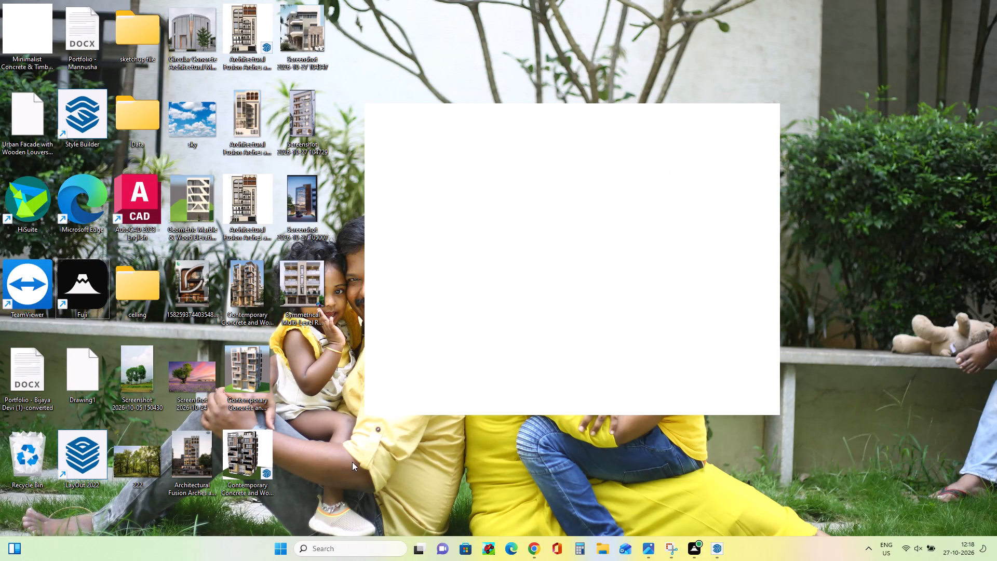
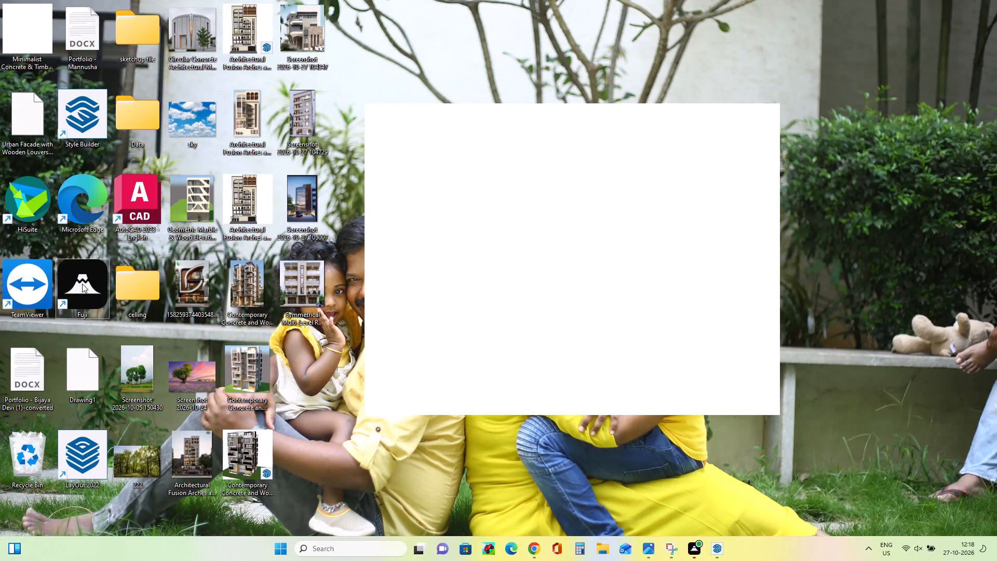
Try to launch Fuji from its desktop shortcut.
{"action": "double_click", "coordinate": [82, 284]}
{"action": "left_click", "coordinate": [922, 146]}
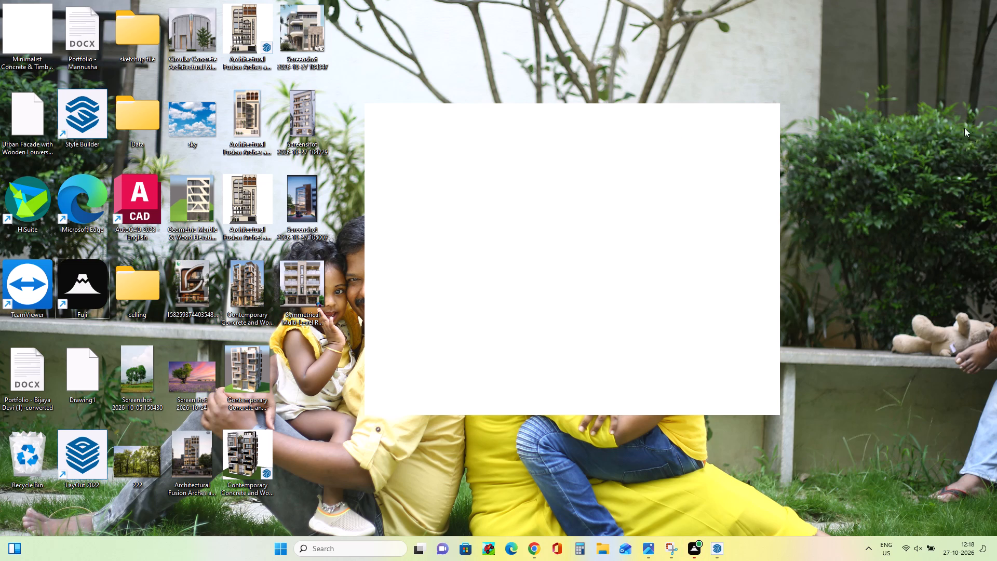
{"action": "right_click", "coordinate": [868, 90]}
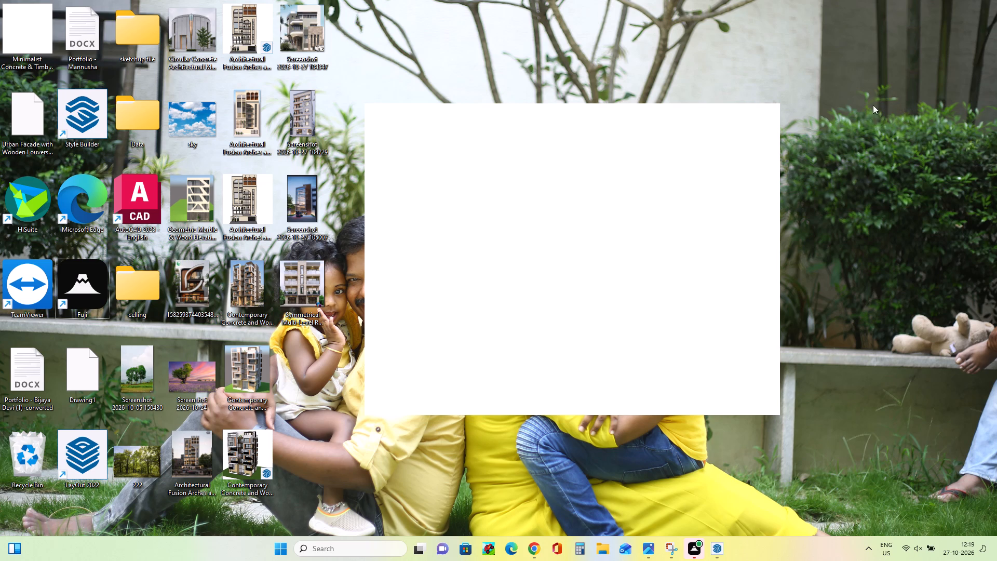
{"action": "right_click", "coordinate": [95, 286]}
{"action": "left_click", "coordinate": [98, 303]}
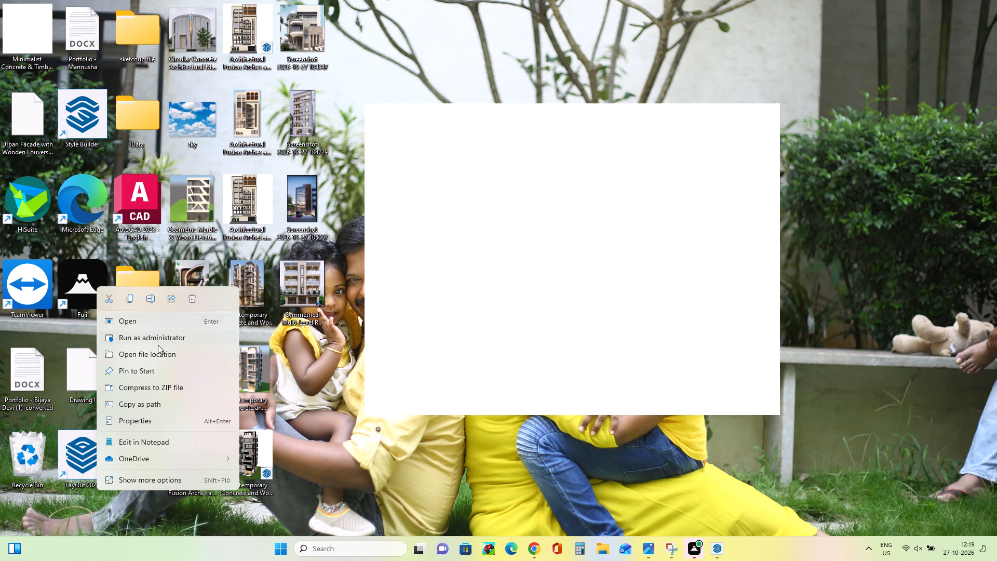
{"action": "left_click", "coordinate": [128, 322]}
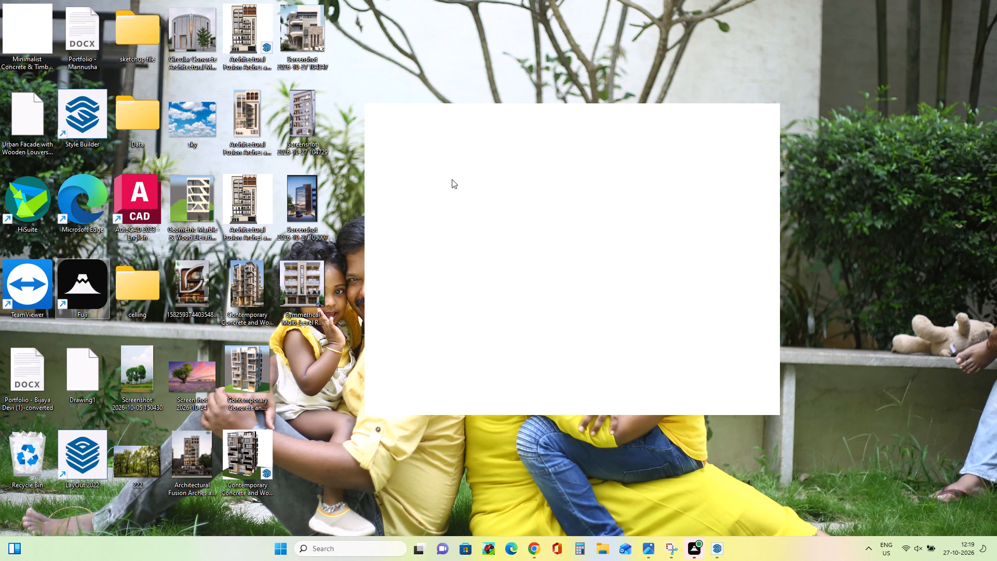
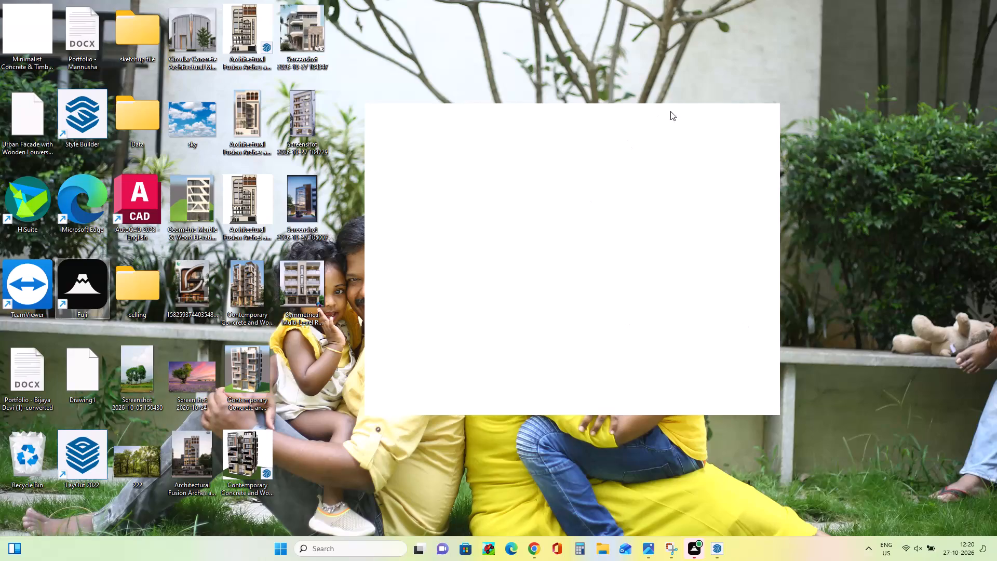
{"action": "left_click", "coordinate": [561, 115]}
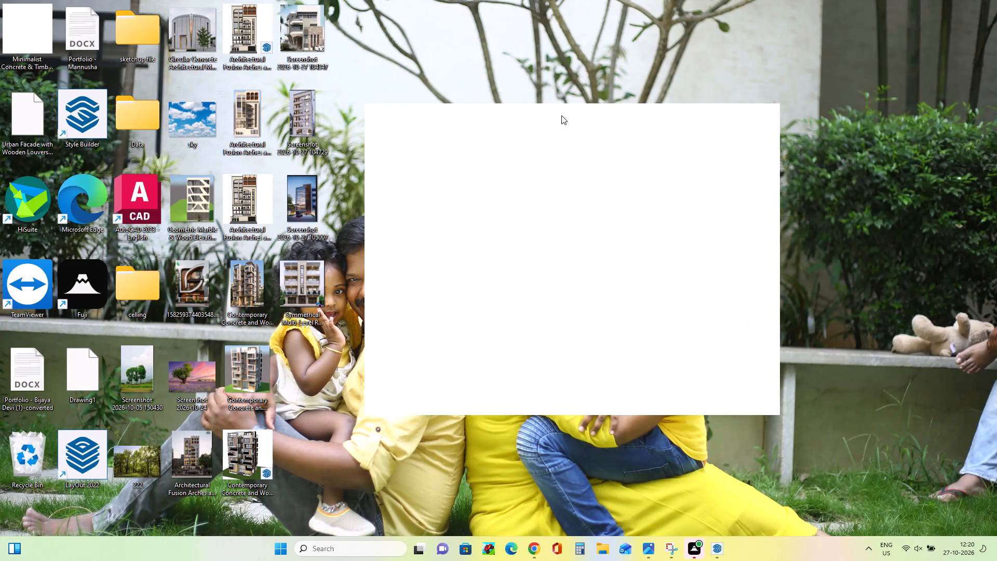
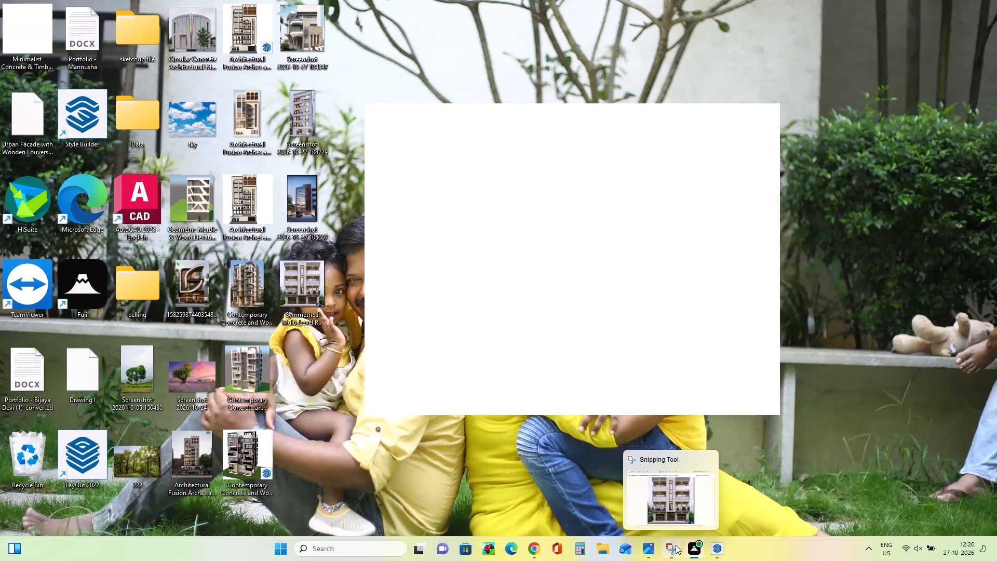
Bring up the Snipping Tool window holding the capture of the building with glass balcony railings.
{"action": "left_click", "coordinate": [667, 555]}
{"action": "left_click", "coordinate": [682, 507]}
{"action": "left_click", "coordinate": [669, 555]}
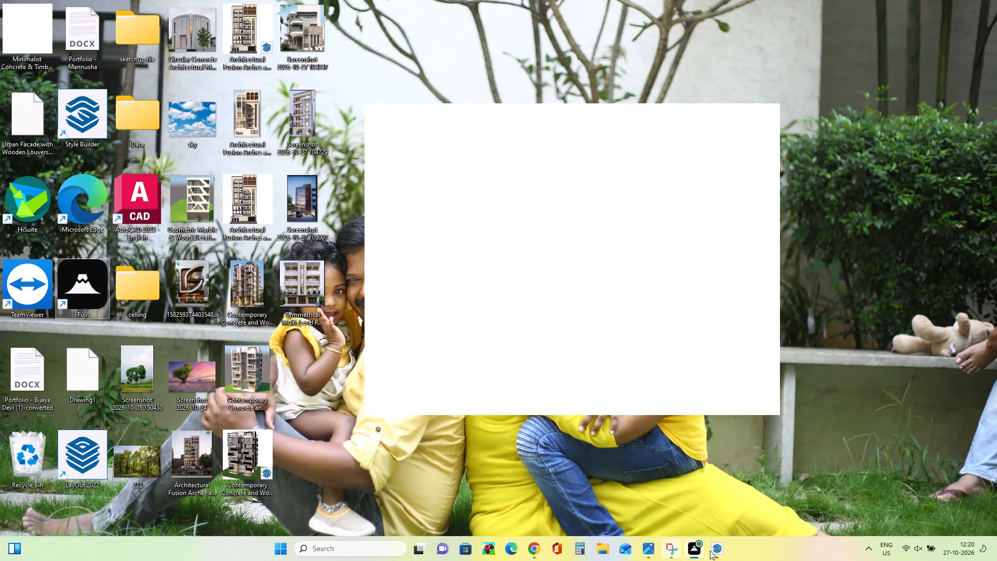
Switch back to the SketchUp model and close the Snipping Tool window with the building capture.
{"action": "left_click", "coordinate": [723, 552]}
{"action": "left_click", "coordinate": [716, 552]}
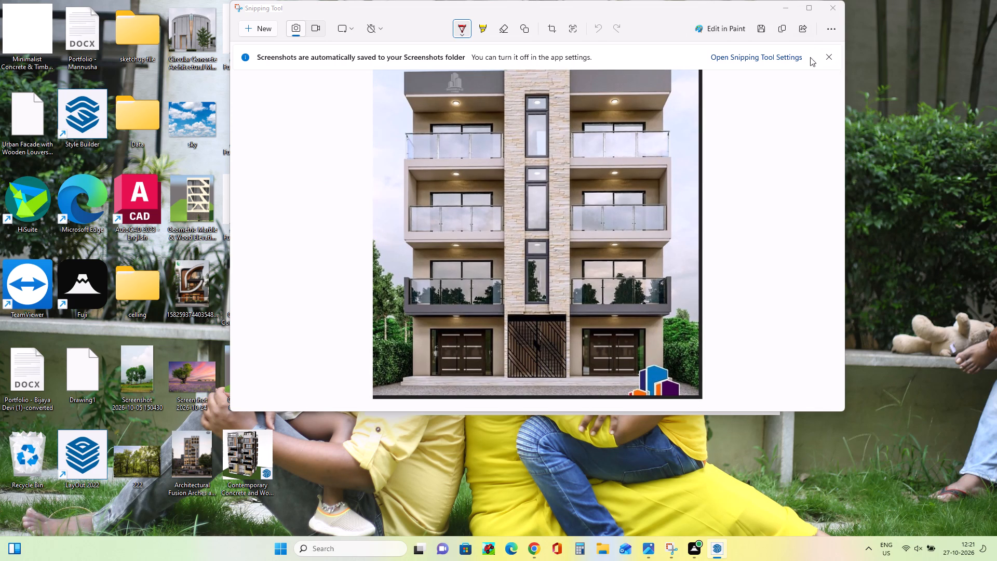
{"action": "left_click", "coordinate": [832, 12]}
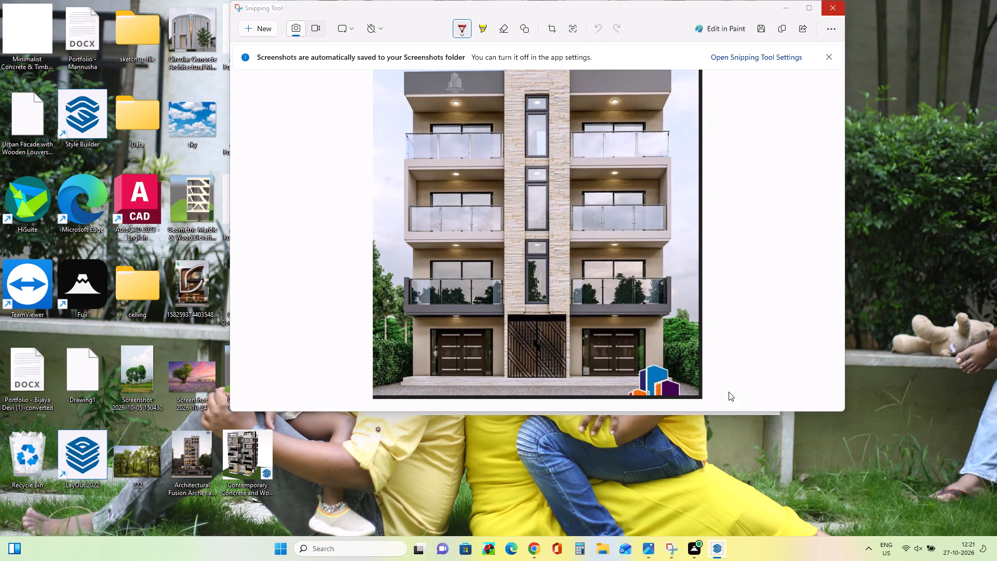
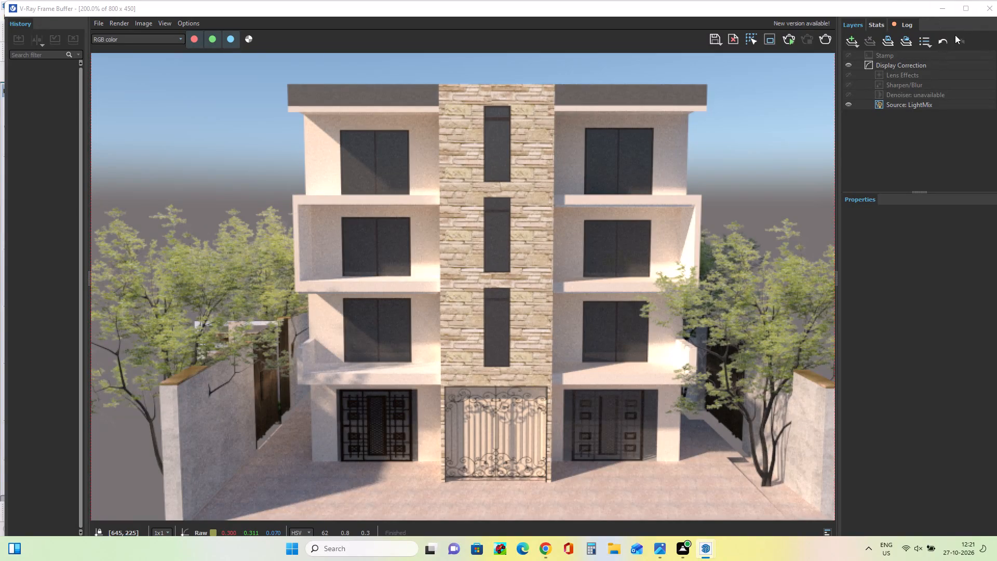
Put the V-Ray Frame Buffer away and return to the SketchUp model of the building.
{"action": "left_click", "coordinate": [944, 7]}
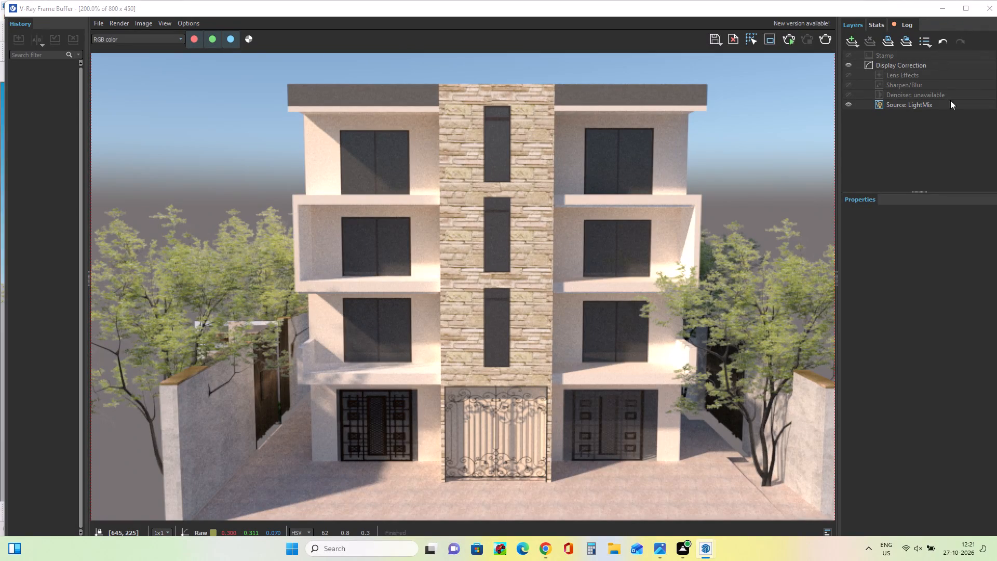
{"action": "left_click", "coordinate": [705, 551]}
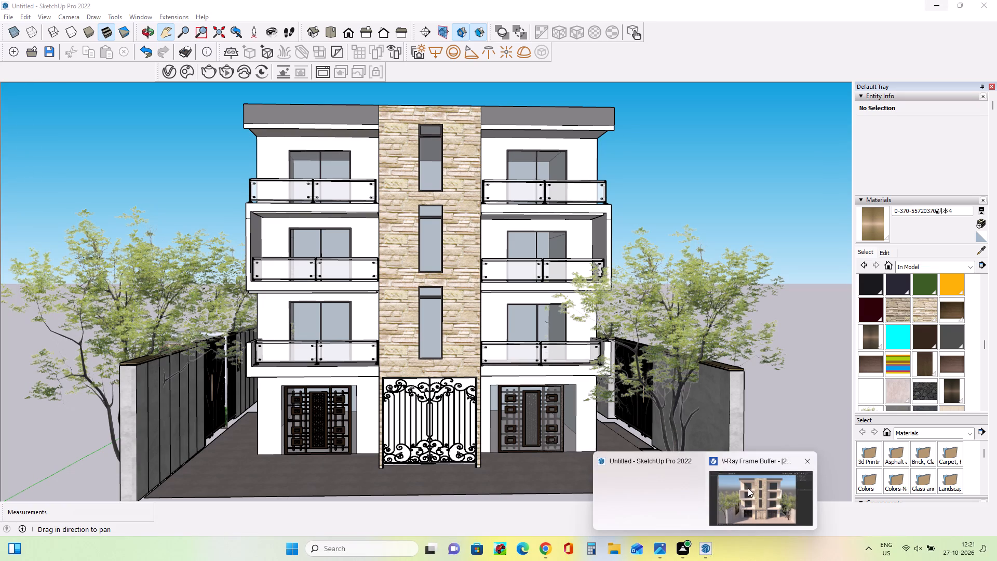
{"action": "left_click", "coordinate": [780, 201]}
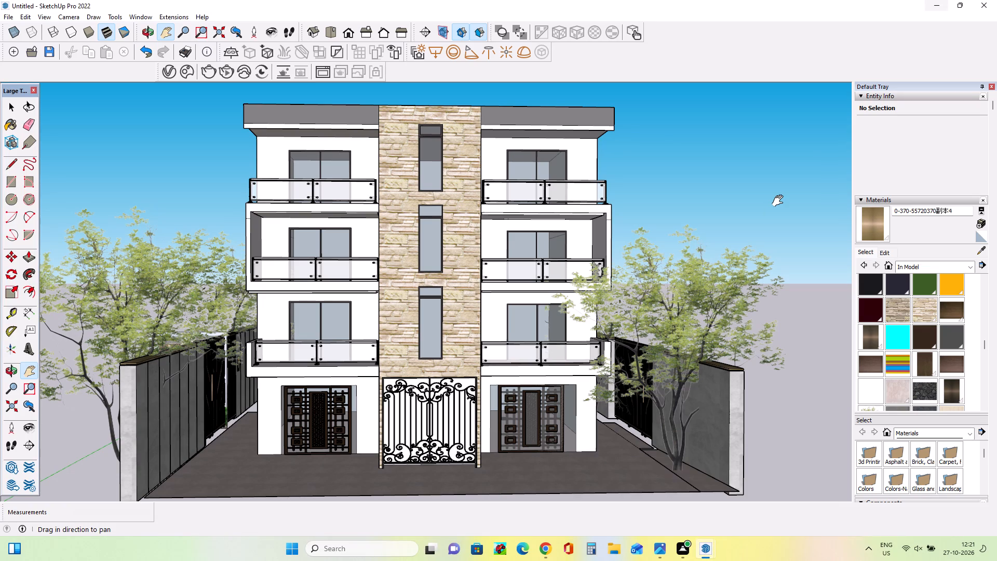
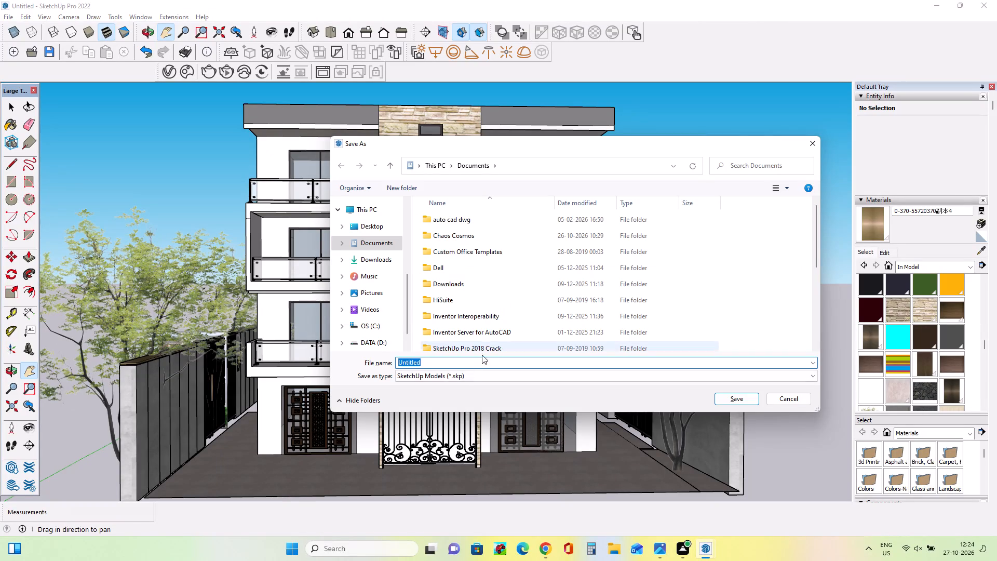
Save the model to the Desktop as "Symmetrical Multi-Level Residential Building Facade.skp".
{"action": "left_click", "coordinate": [384, 229]}
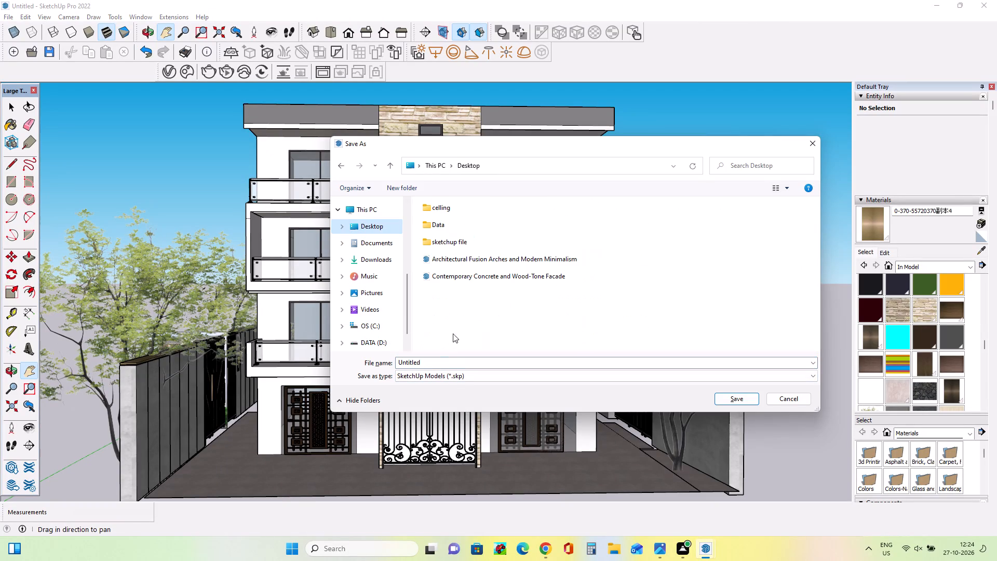
{"action": "left_click", "coordinate": [431, 364]}
{"action": "key", "text": "BackSpace"}
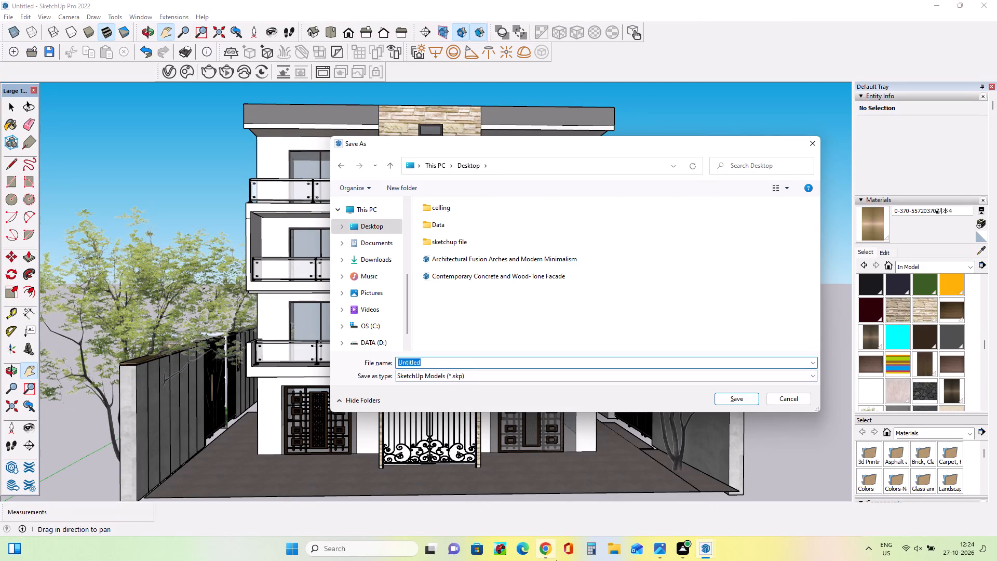
{"action": "key", "text": "s"}
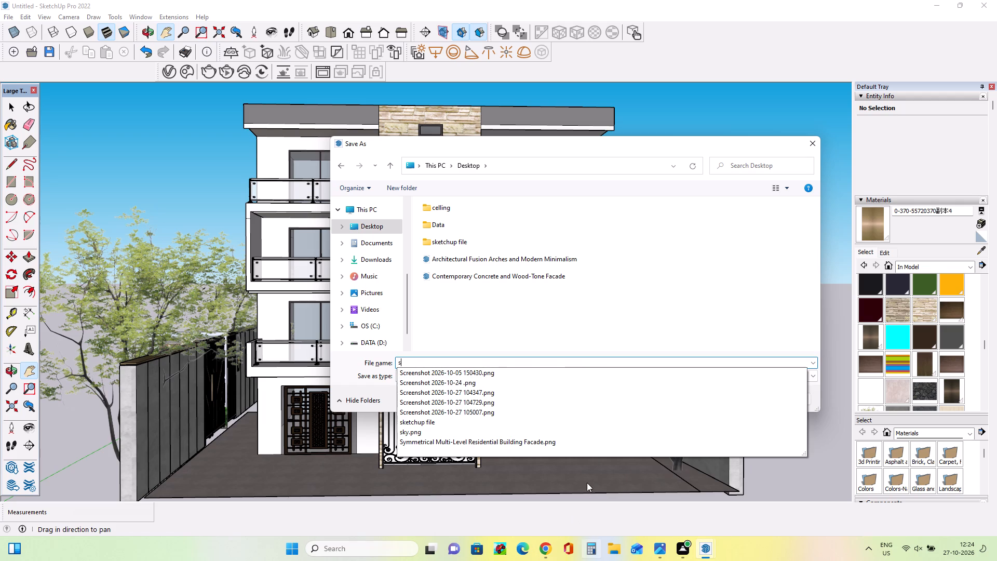
{"action": "left_click", "coordinate": [531, 445]}
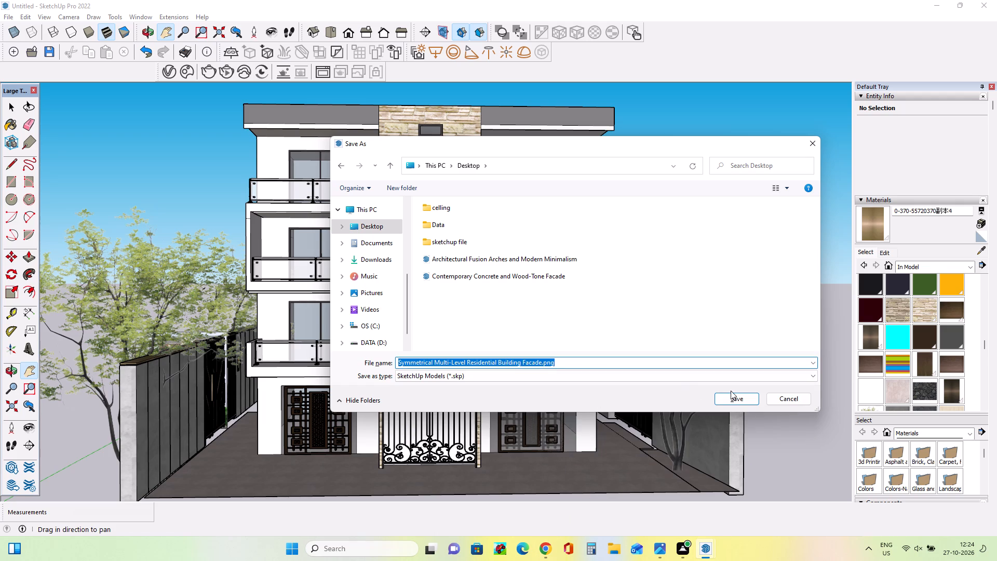
{"action": "left_click", "coordinate": [562, 363]}
{"action": "key", "text": "BackSpace"}
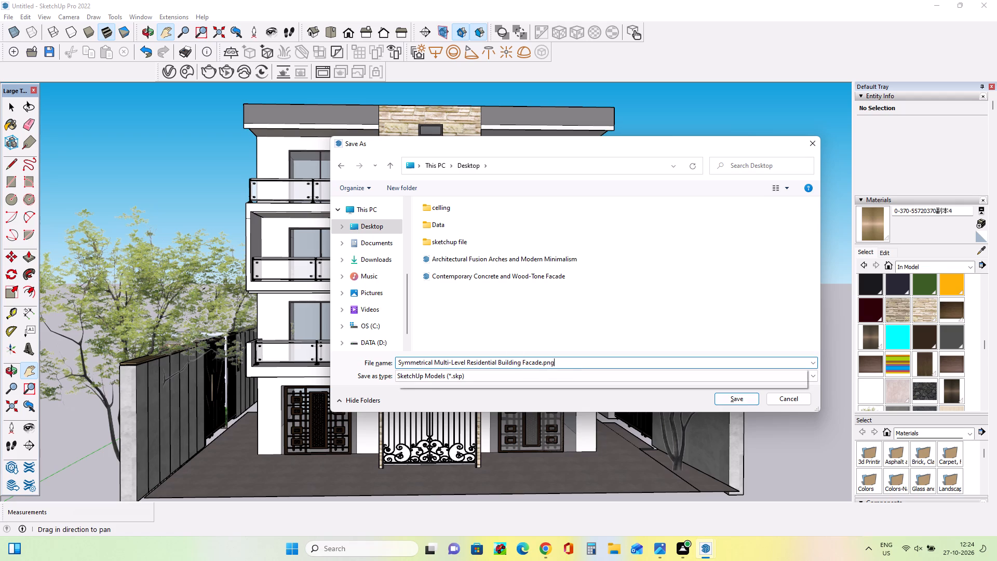
{"action": "key", "text": "BackSpace"}
{"action": "key", "text": "BackSpace"}
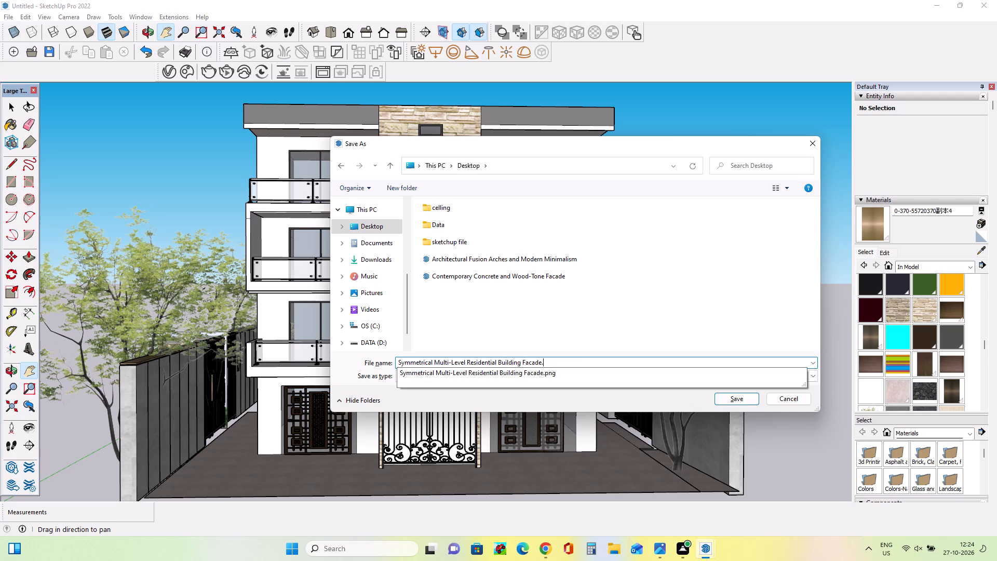
{"action": "type", "text": "skg"}
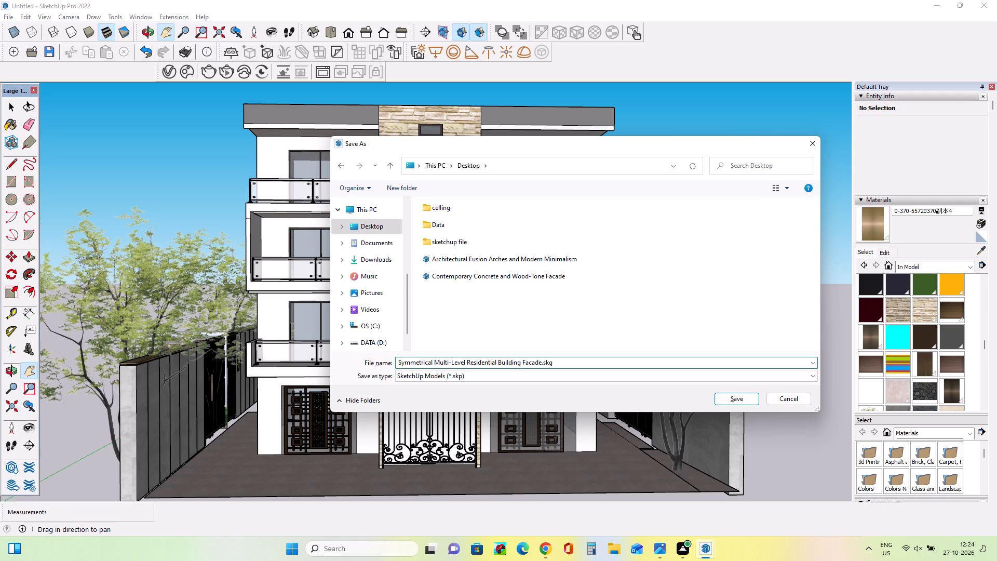
{"action": "key", "text": "BackSpace"}
{"action": "key", "text": "p"}
{"action": "left_click", "coordinate": [757, 405]}
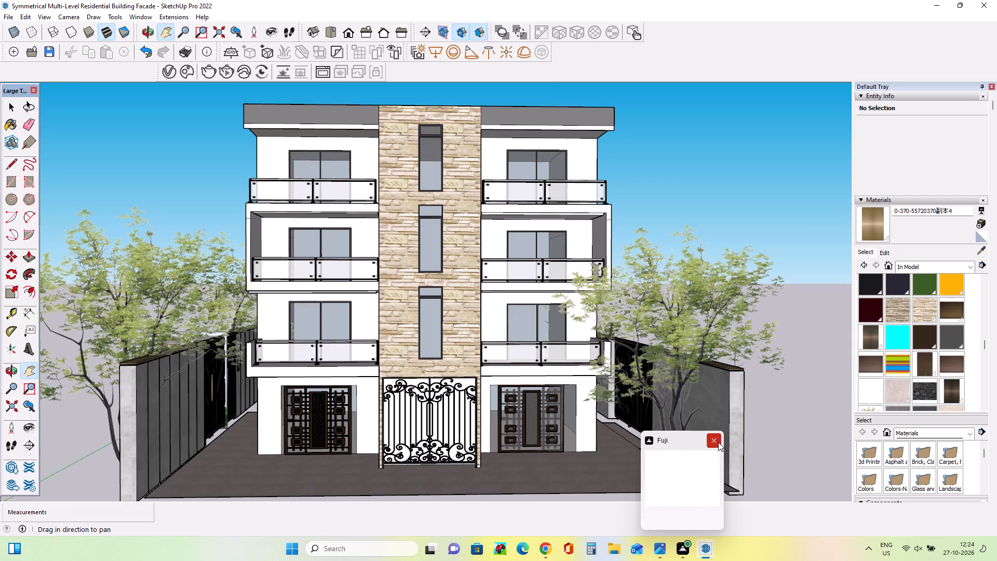
Close the Fuji window, minimise SketchUp and relaunch Fuji from the desktop.
{"action": "left_click", "coordinate": [718, 442]}
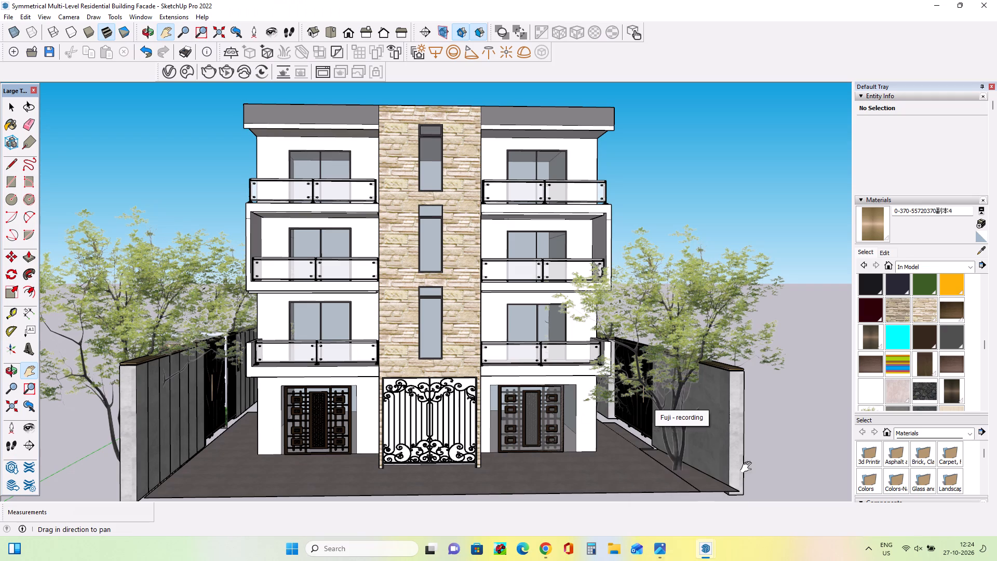
{"action": "left_click", "coordinate": [936, 5]}
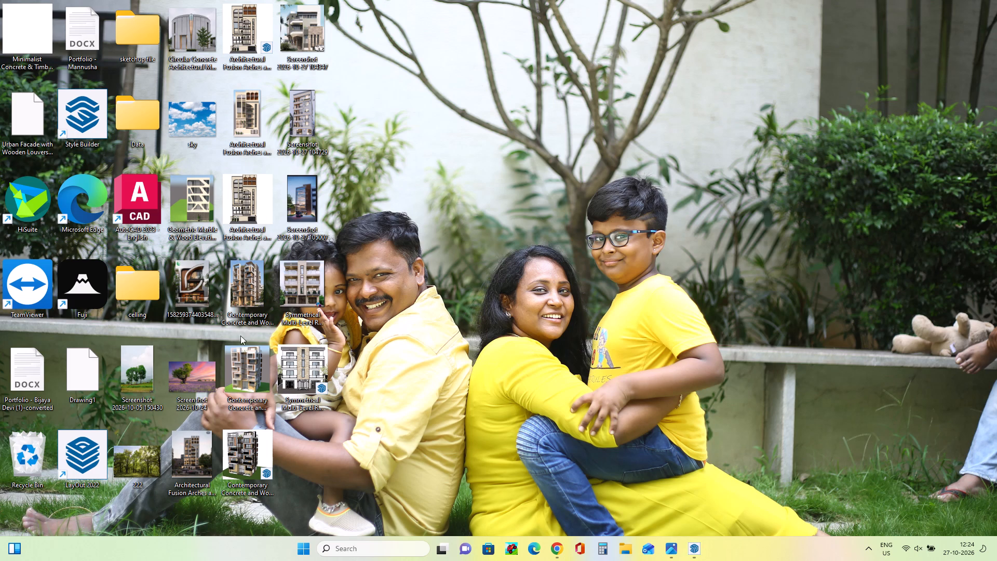
{"action": "double_click", "coordinate": [78, 291]}
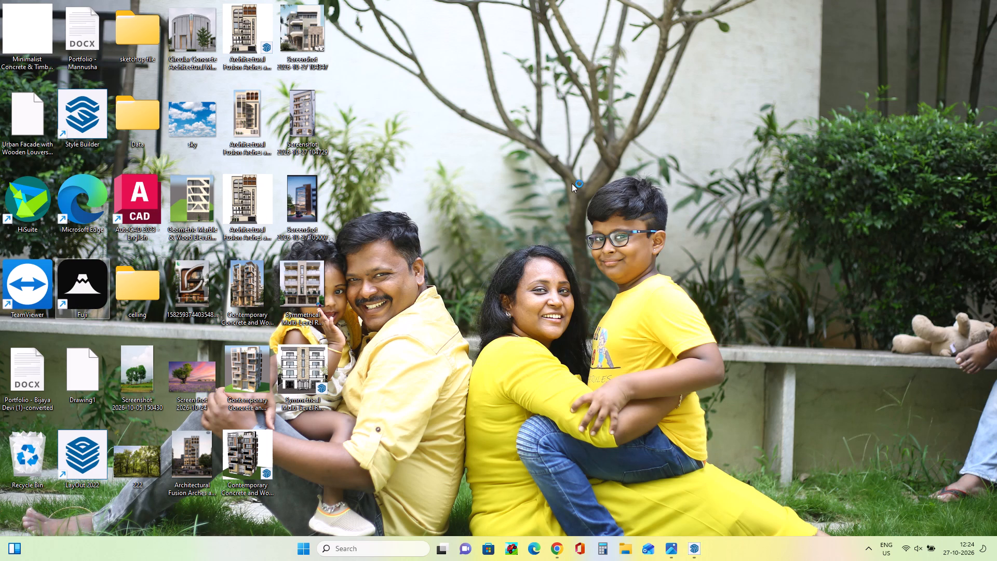
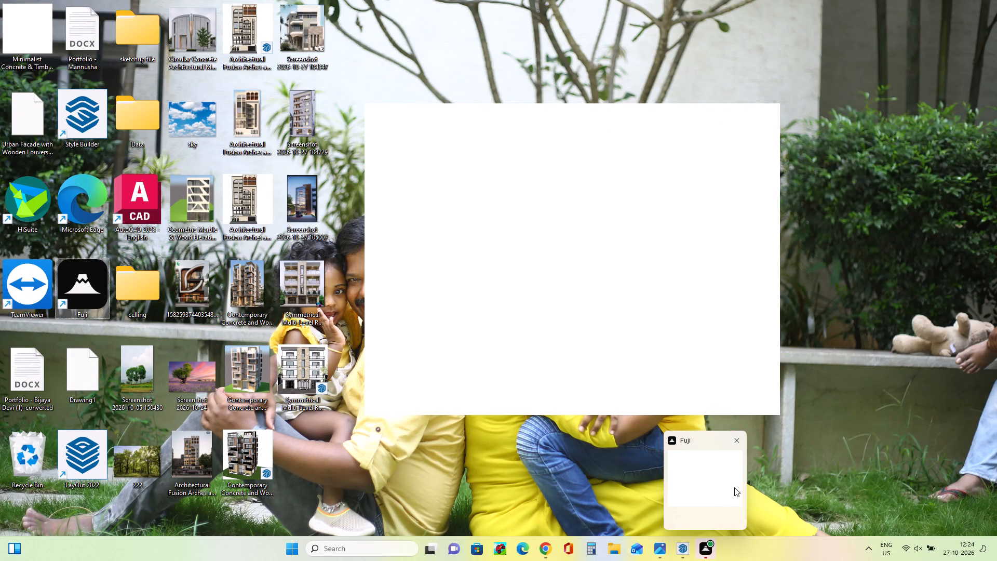
Close the blank Fuji window and relaunch Fuji from the desktop.
{"action": "left_click", "coordinate": [742, 442]}
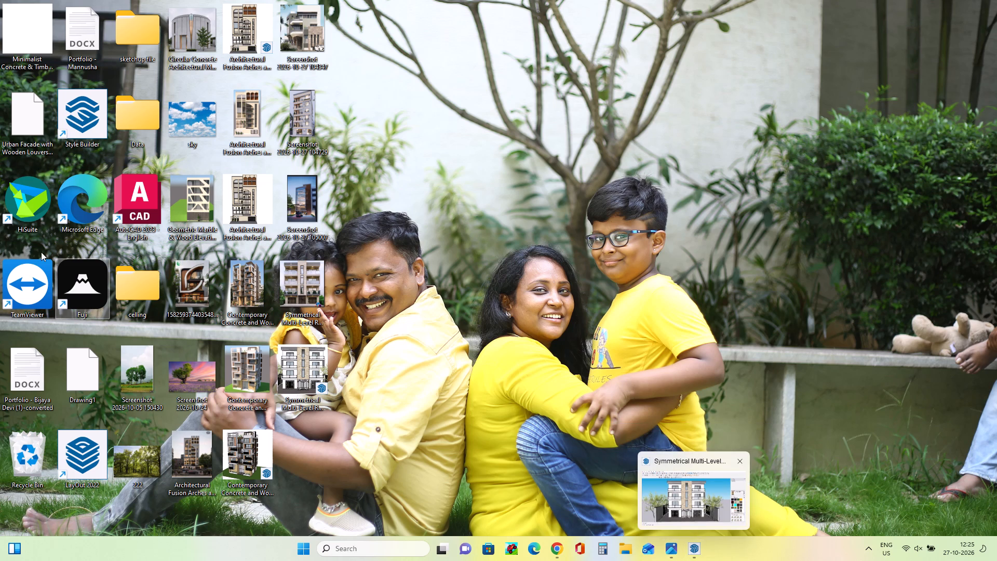
{"action": "left_click", "coordinate": [95, 297]}
{"action": "left_click", "coordinate": [95, 297]}
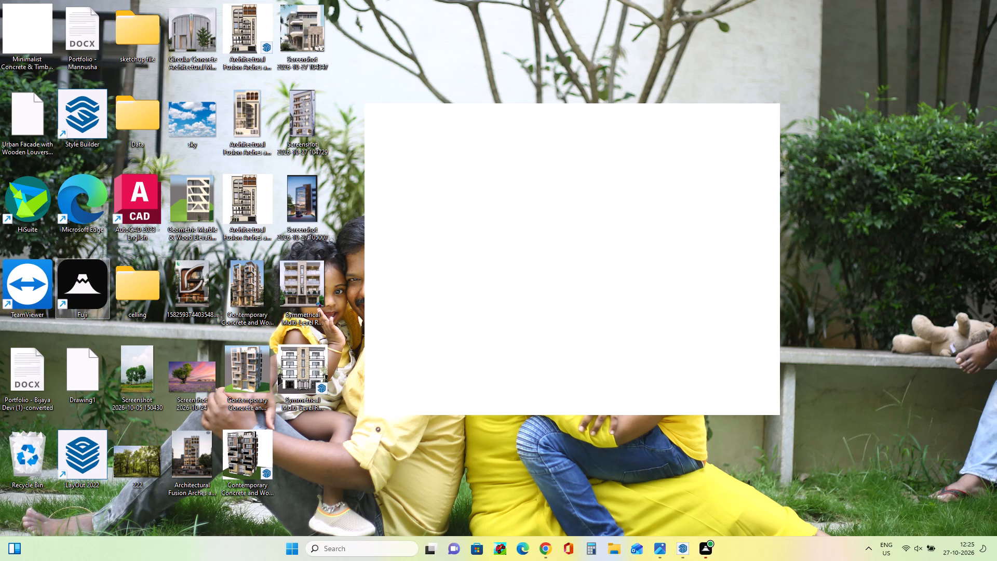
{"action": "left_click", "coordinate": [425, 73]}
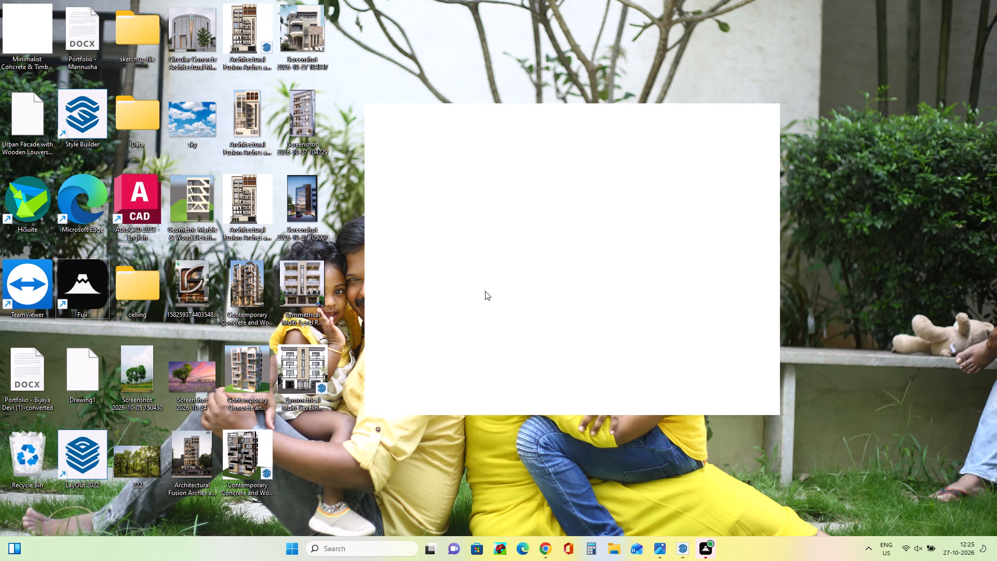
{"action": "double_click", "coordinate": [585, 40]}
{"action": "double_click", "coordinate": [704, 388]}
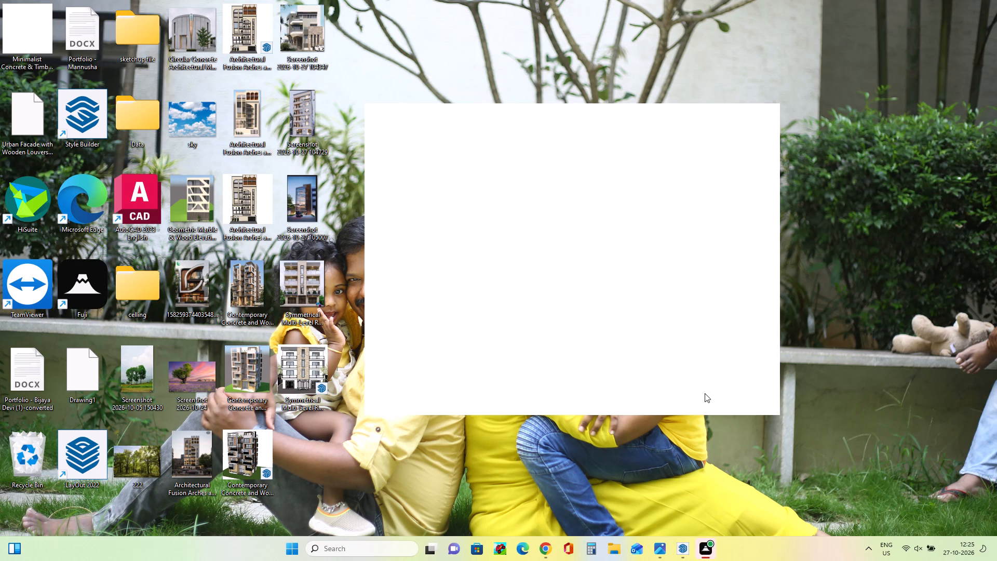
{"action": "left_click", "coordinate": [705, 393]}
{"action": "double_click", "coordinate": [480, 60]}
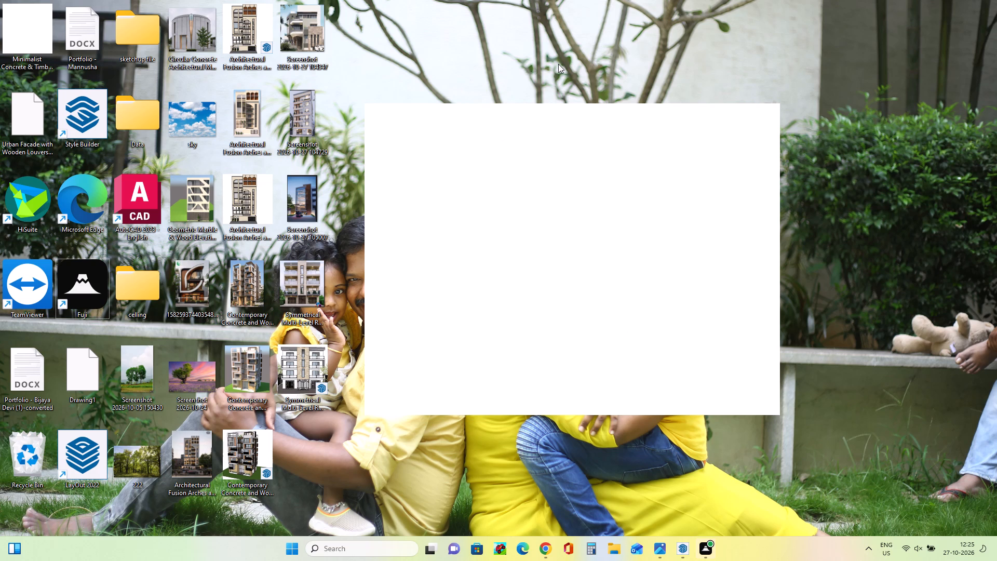
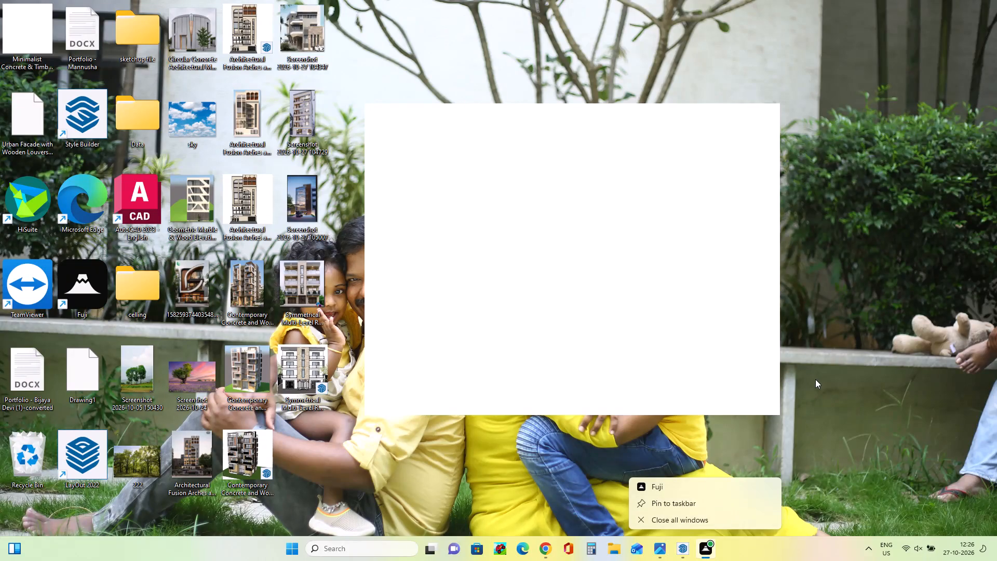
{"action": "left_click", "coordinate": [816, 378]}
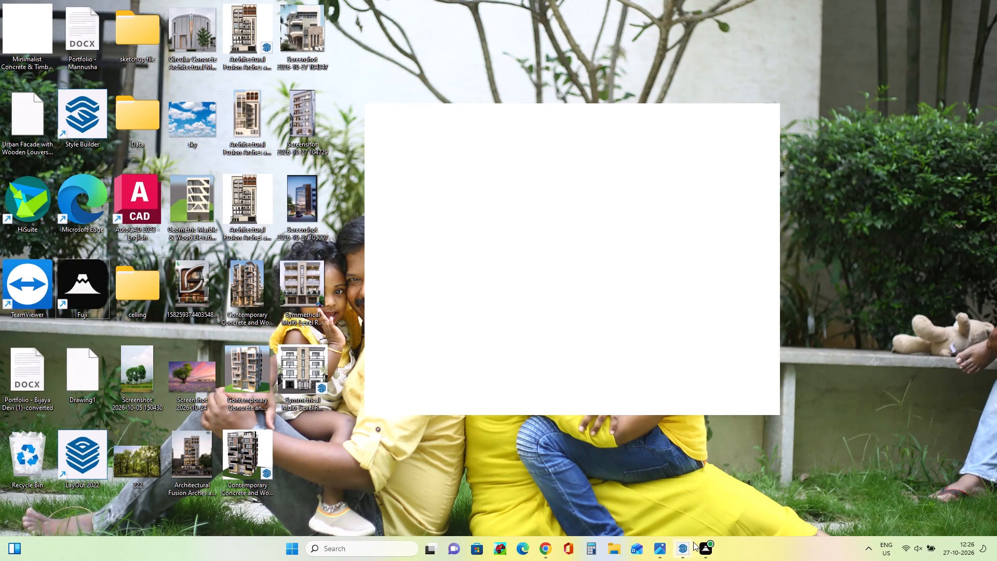
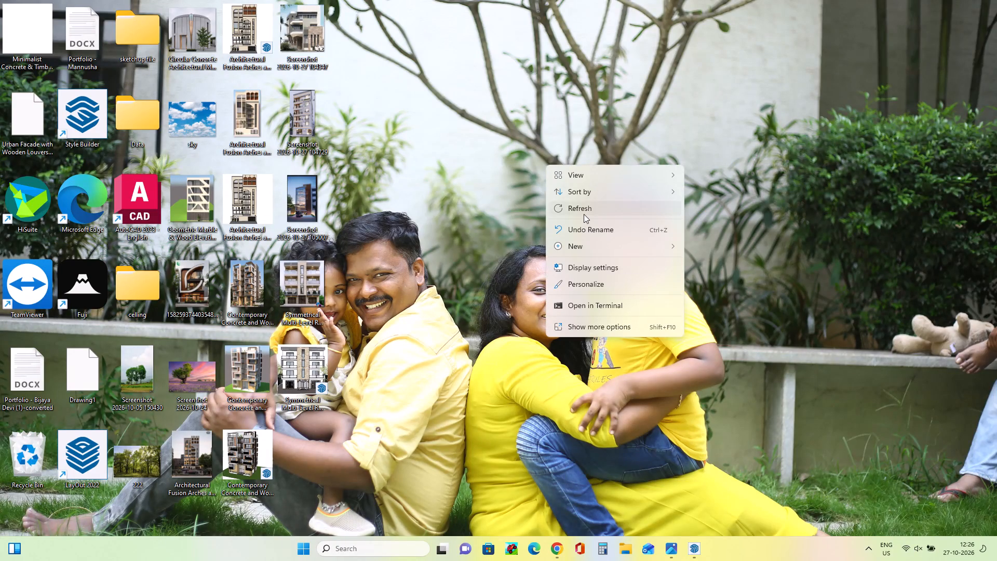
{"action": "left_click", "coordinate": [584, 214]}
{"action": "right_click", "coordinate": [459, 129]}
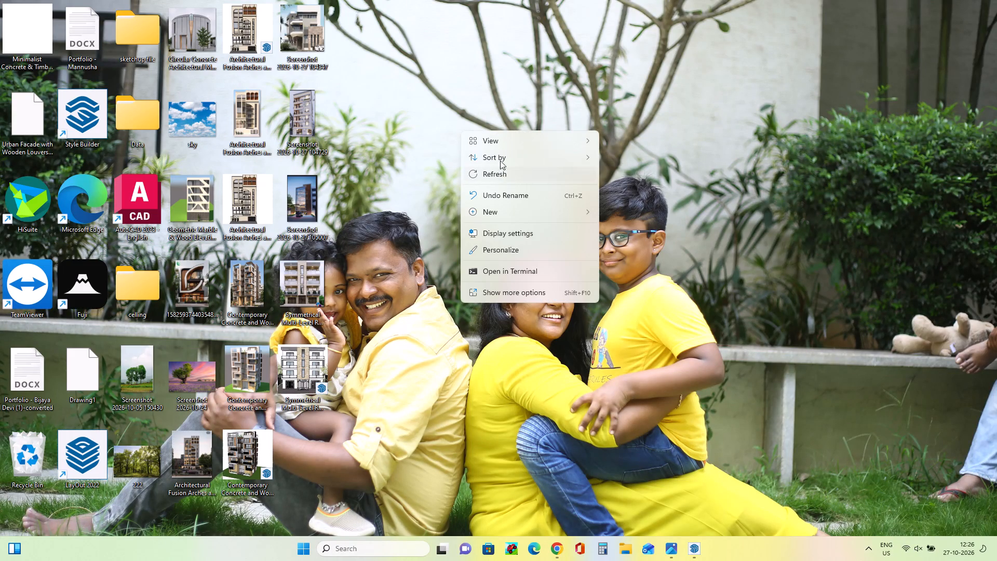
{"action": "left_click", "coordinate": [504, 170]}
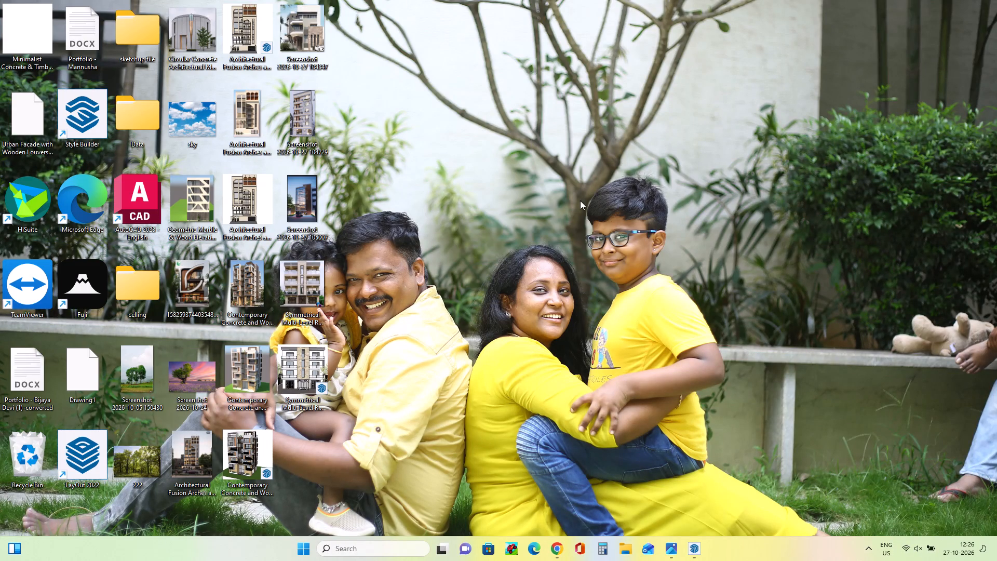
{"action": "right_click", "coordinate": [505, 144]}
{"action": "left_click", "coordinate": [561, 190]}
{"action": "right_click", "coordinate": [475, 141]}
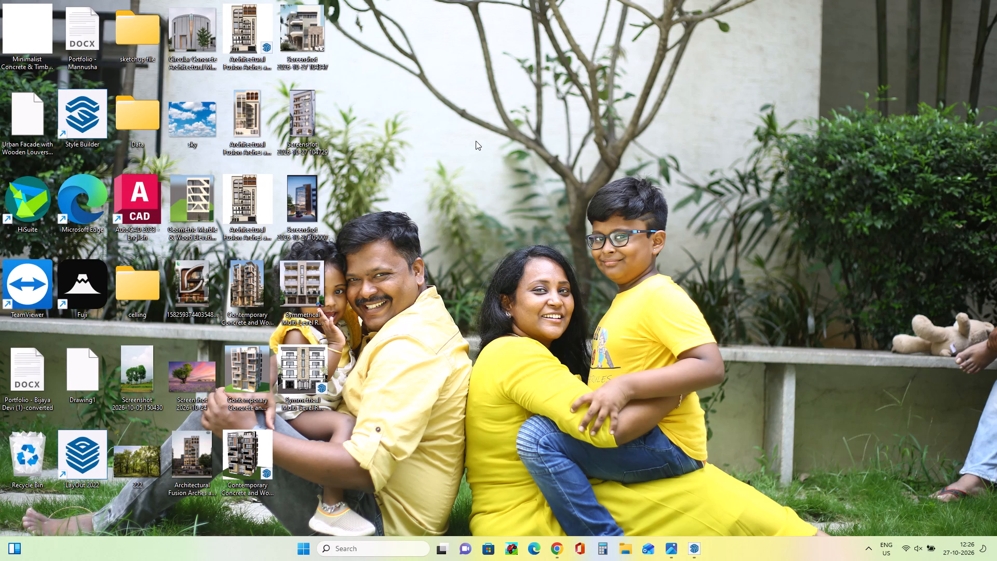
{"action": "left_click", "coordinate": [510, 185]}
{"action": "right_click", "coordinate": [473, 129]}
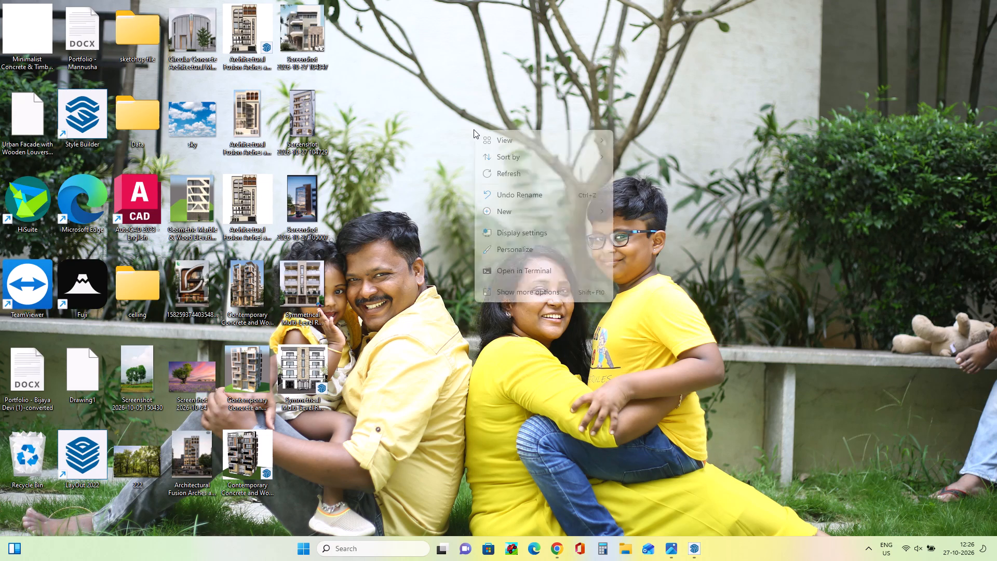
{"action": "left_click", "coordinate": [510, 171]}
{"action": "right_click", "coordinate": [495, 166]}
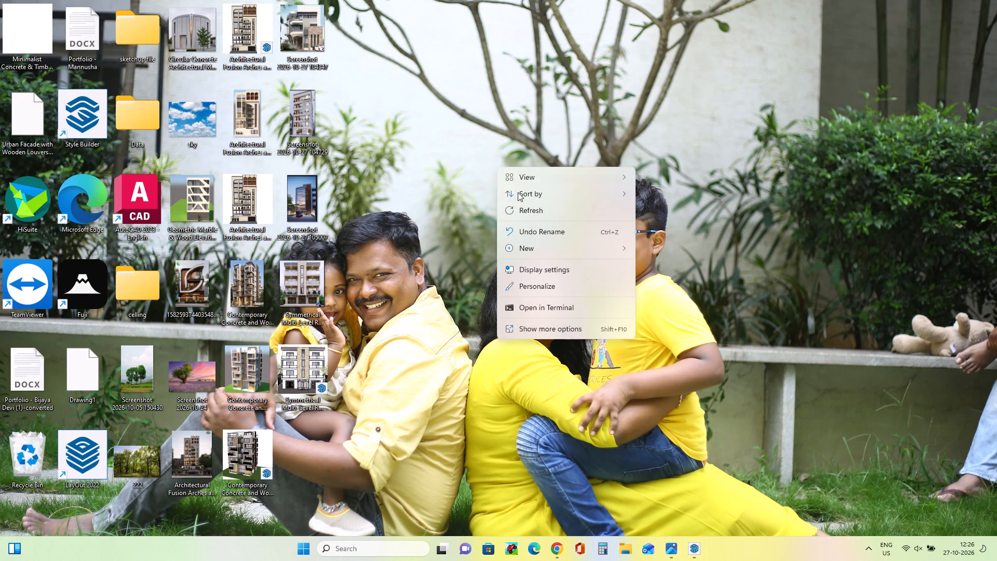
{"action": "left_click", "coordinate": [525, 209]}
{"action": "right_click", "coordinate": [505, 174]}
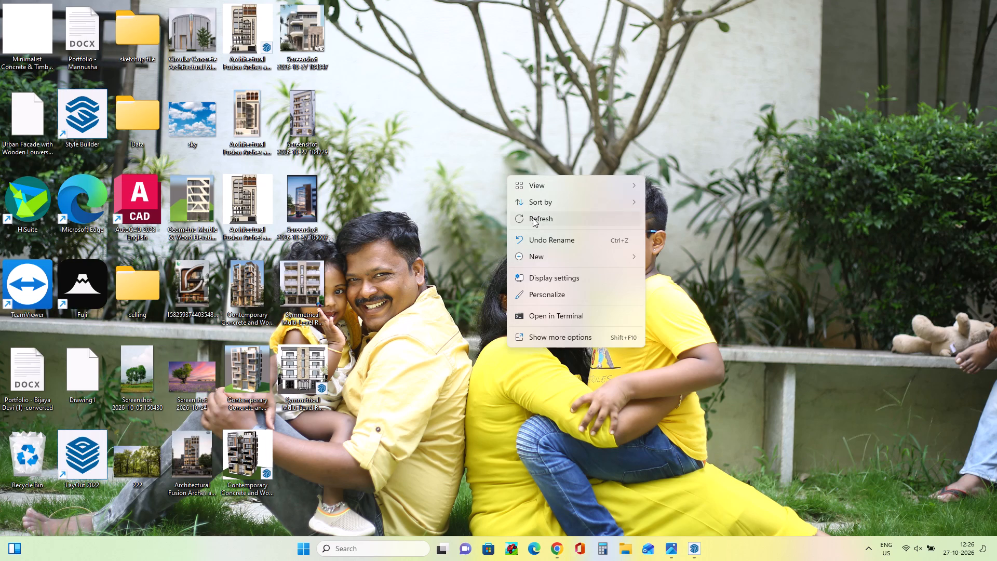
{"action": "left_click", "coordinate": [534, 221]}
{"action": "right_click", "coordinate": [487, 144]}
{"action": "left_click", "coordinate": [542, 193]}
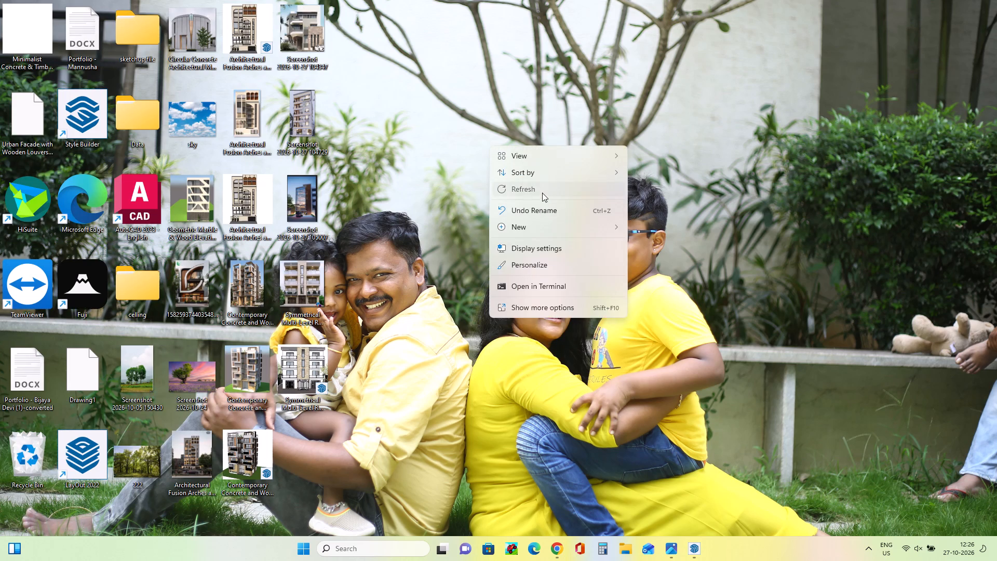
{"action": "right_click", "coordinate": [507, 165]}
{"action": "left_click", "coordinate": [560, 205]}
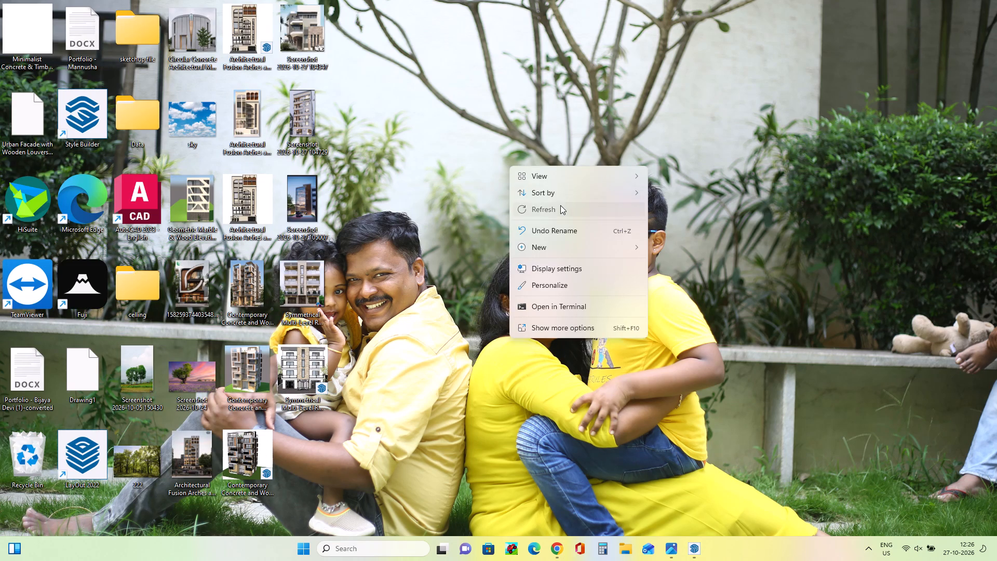
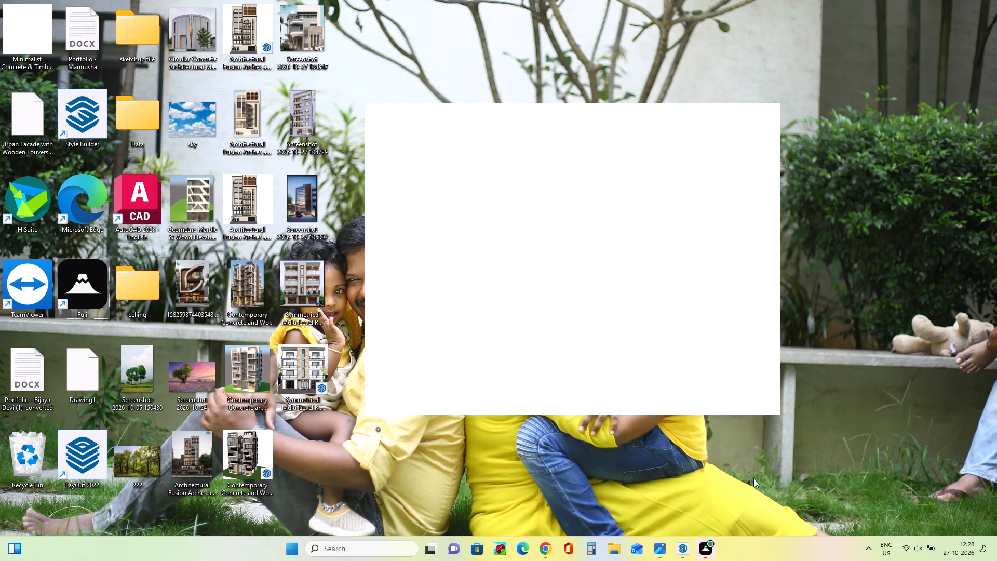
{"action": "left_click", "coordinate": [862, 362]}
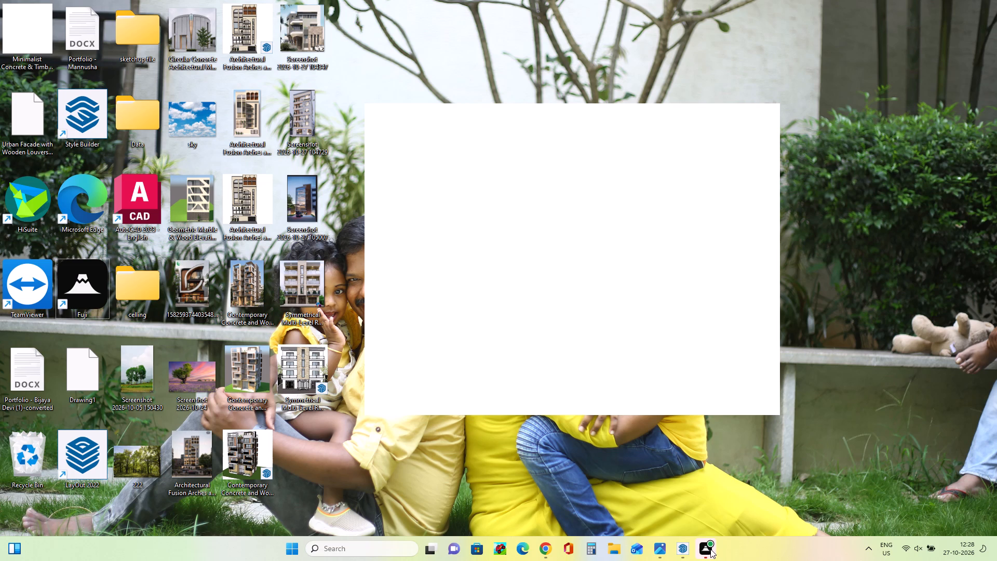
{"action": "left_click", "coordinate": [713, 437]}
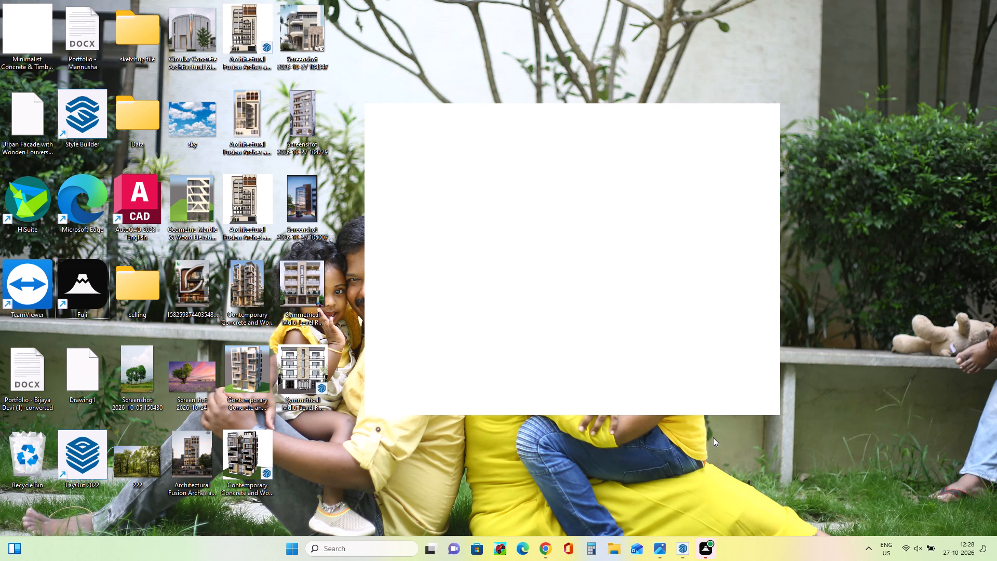
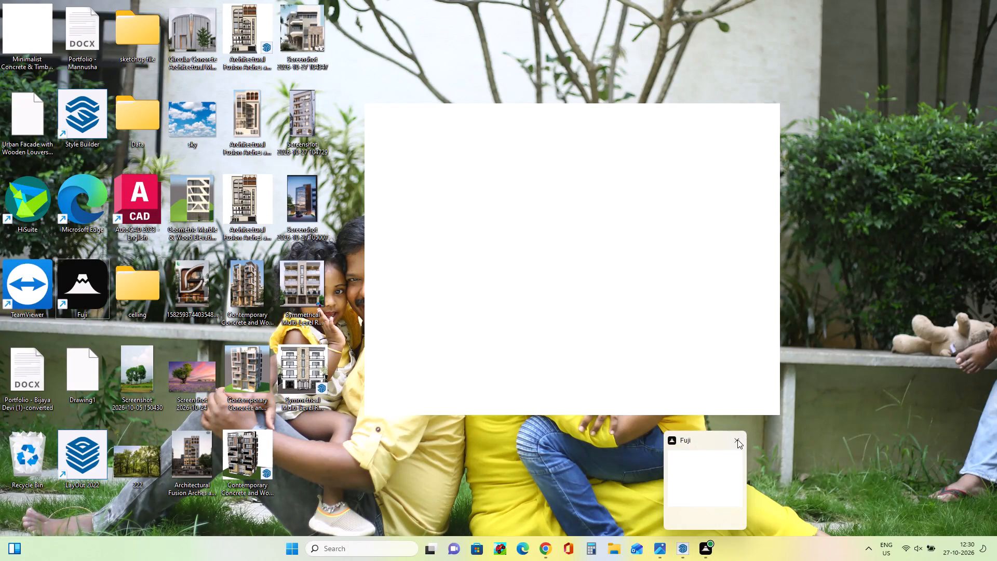
Close the blank Fuji window.
{"action": "left_click", "coordinate": [737, 439]}
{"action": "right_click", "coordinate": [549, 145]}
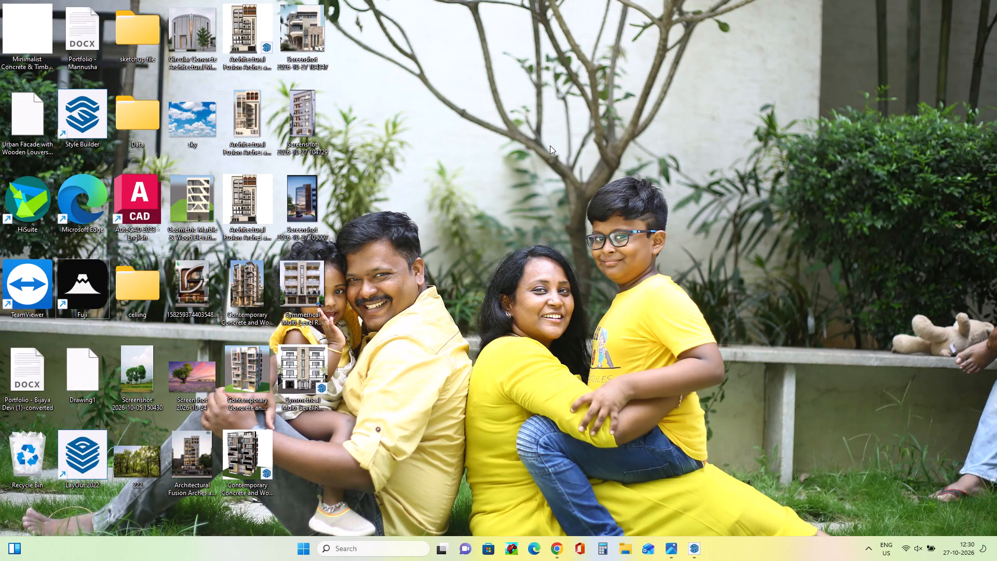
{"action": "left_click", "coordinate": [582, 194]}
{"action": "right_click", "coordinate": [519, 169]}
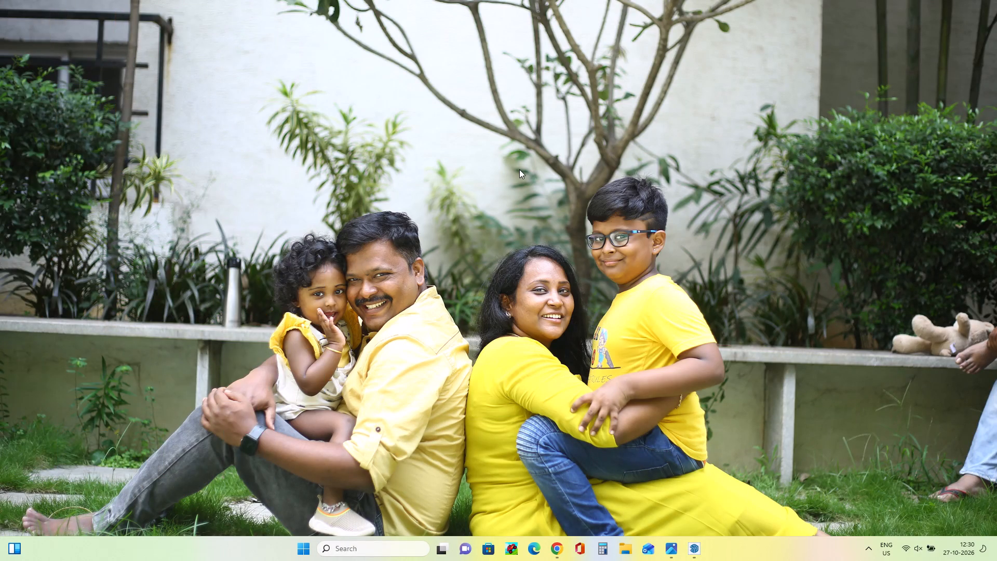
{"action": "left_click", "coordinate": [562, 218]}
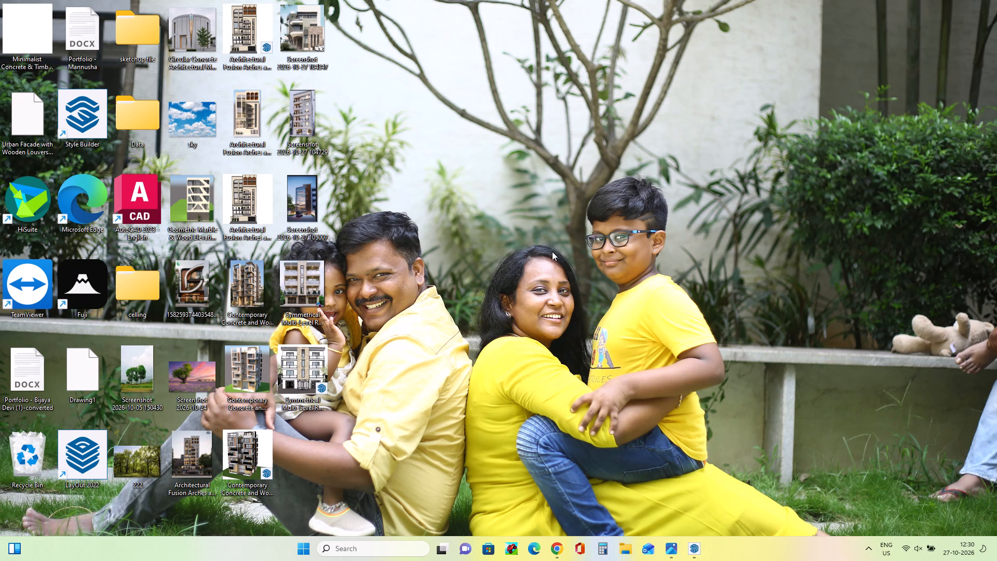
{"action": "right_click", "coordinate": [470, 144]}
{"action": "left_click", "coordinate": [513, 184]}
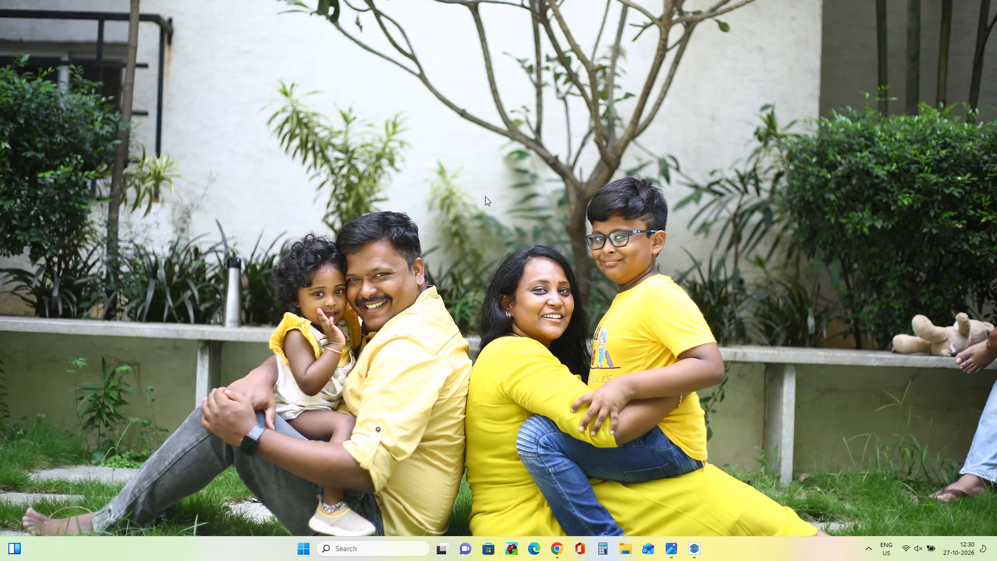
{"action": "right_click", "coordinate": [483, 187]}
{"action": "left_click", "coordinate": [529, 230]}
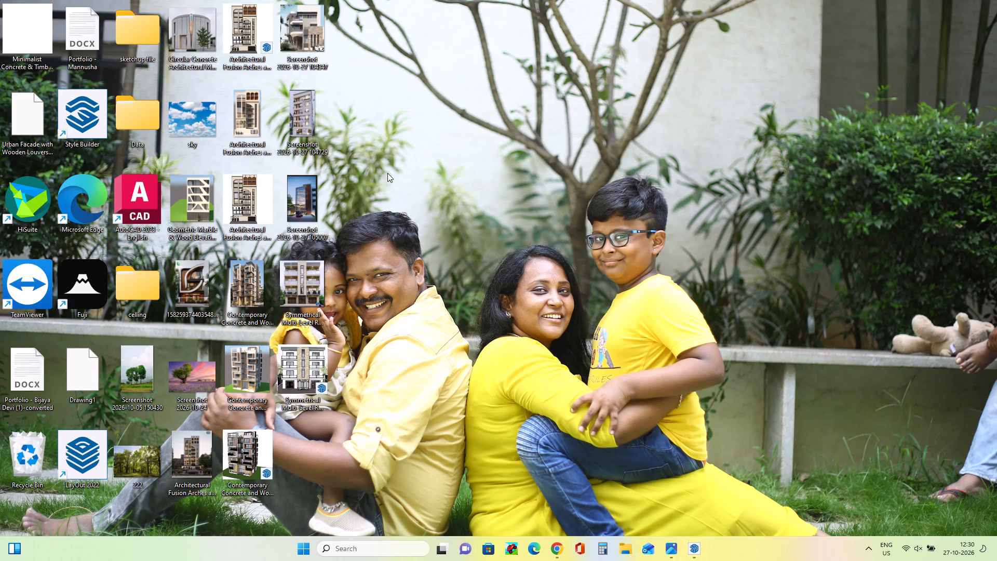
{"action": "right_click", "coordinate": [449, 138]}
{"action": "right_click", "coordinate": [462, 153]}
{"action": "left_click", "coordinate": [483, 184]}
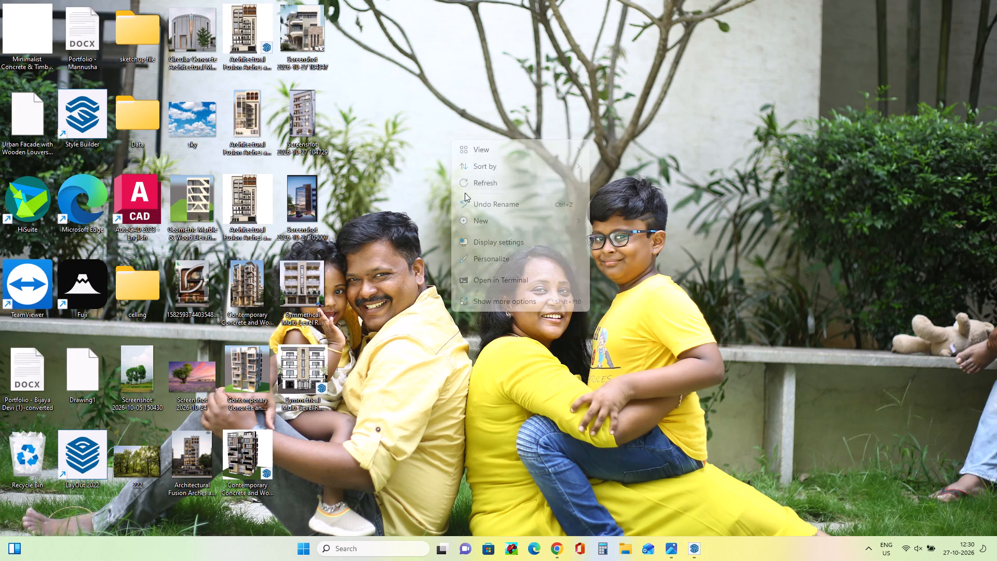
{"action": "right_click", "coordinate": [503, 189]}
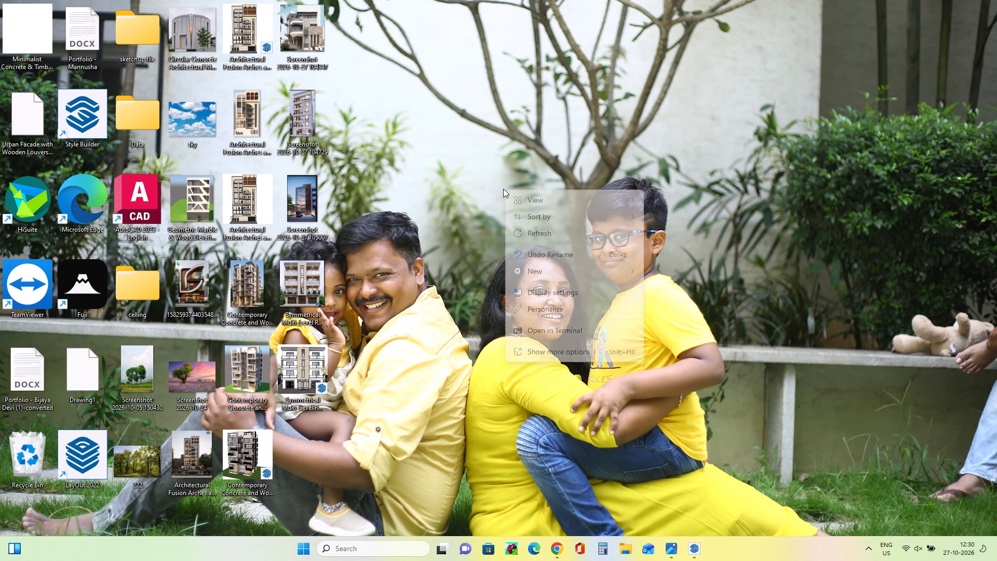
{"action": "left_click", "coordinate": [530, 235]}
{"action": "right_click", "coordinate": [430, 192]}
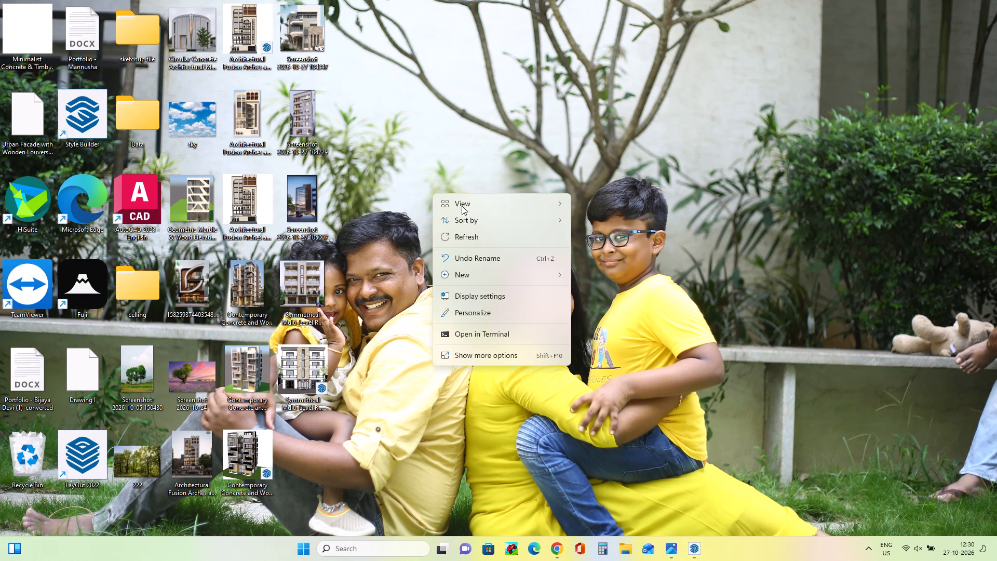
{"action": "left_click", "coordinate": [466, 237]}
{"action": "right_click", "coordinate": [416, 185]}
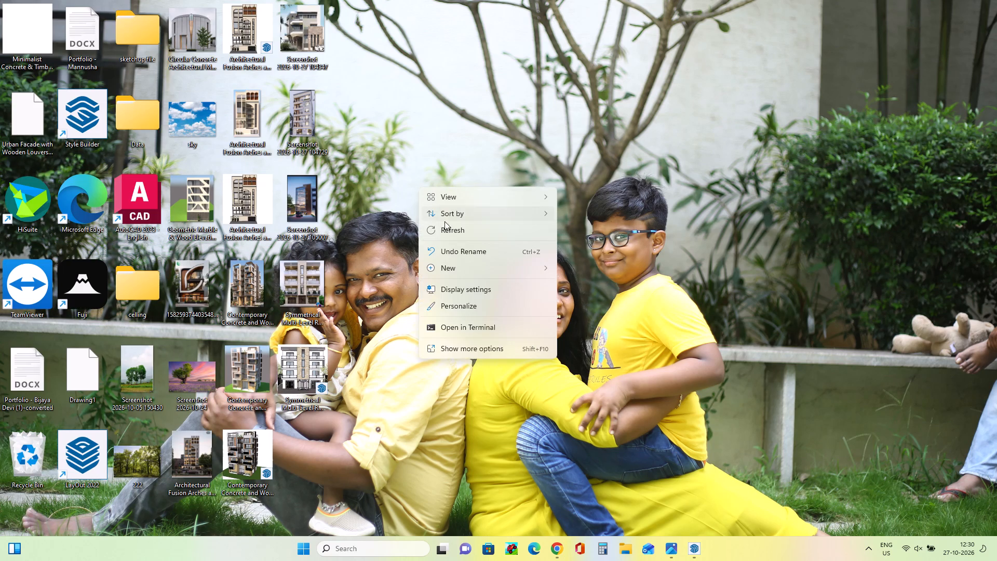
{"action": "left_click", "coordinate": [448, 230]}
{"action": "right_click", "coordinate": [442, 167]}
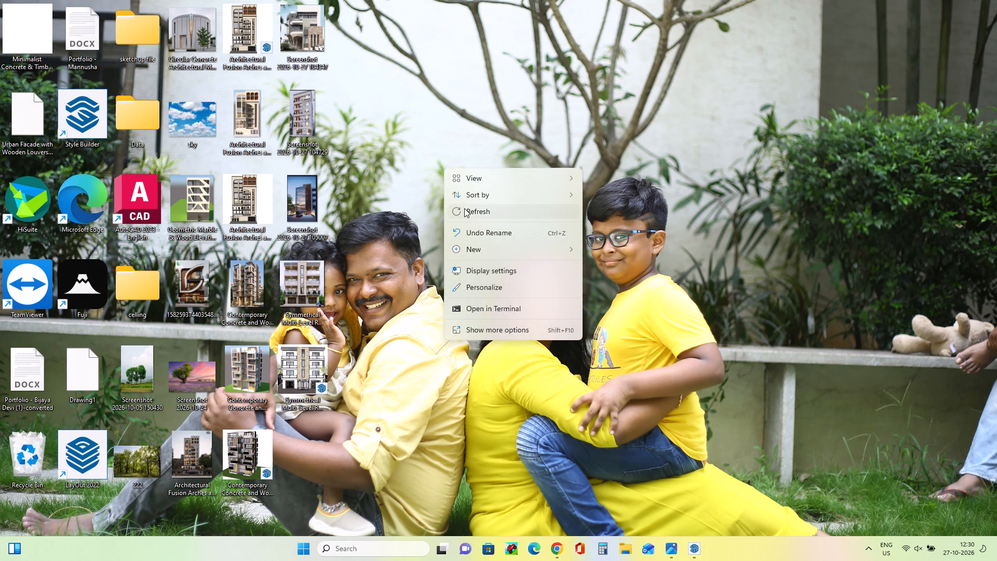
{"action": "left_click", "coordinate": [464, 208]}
Relaunch Fuji from its desktop shortcut.
{"action": "double_click", "coordinate": [90, 296]}
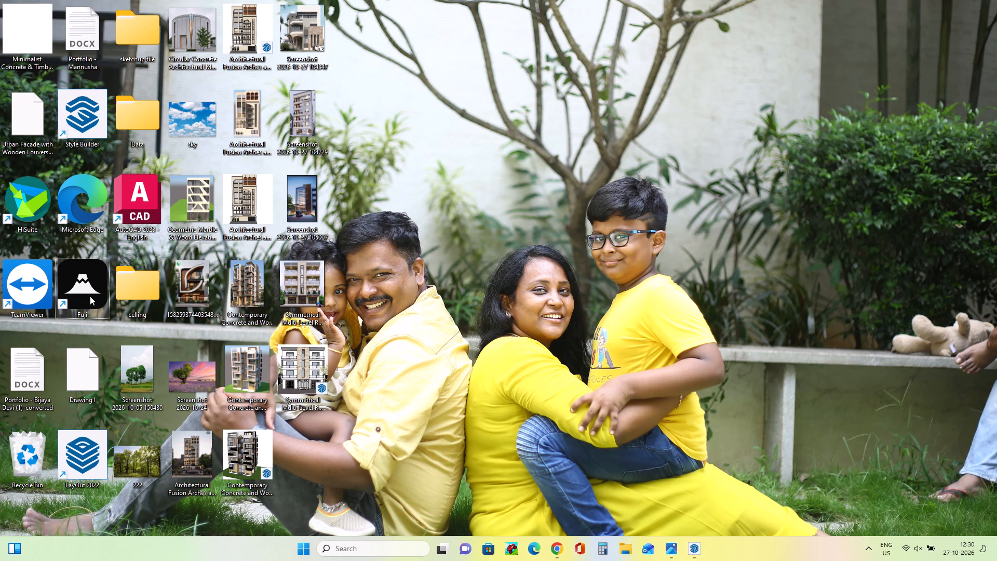
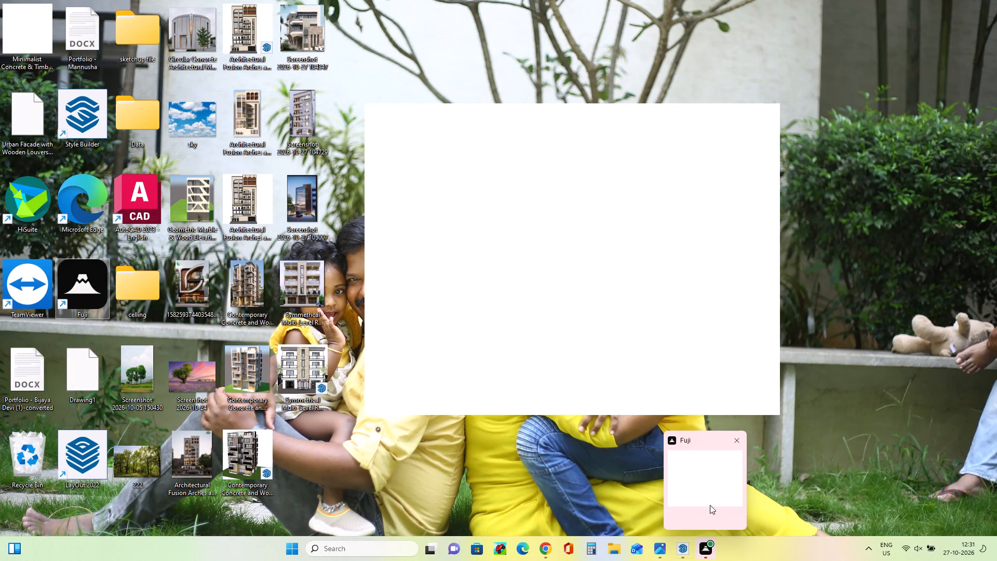
Close the blank Fuji window.
{"action": "left_click", "coordinate": [740, 438]}
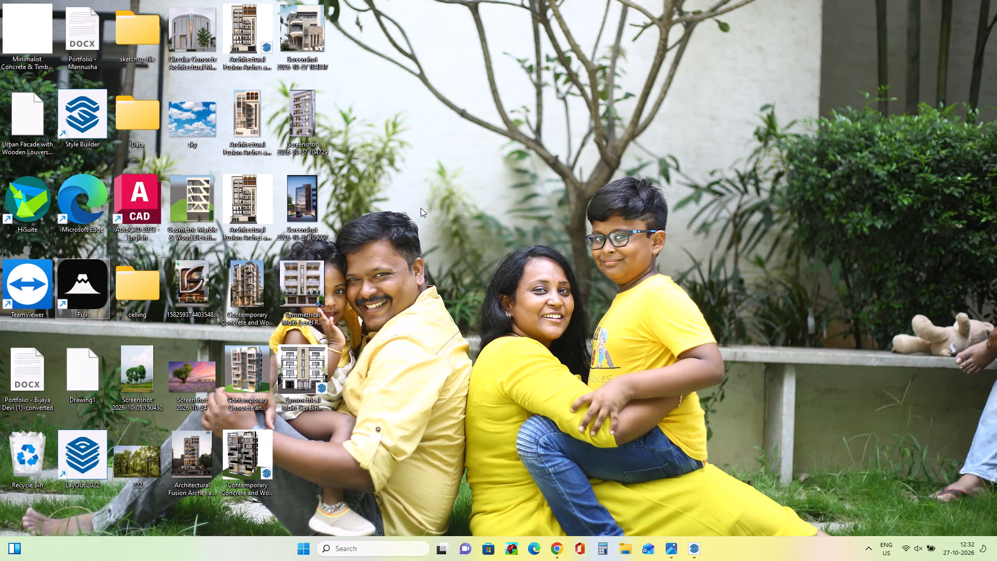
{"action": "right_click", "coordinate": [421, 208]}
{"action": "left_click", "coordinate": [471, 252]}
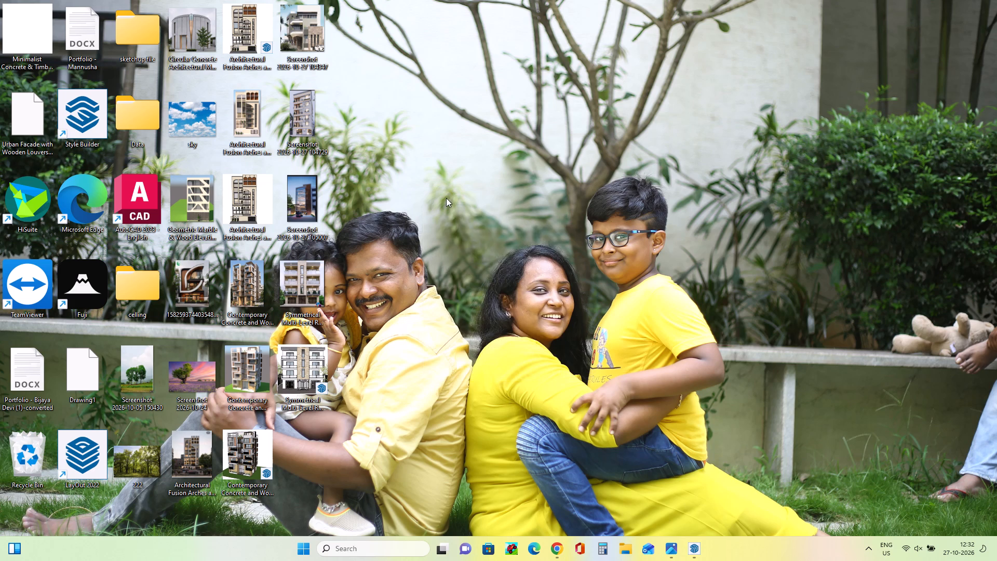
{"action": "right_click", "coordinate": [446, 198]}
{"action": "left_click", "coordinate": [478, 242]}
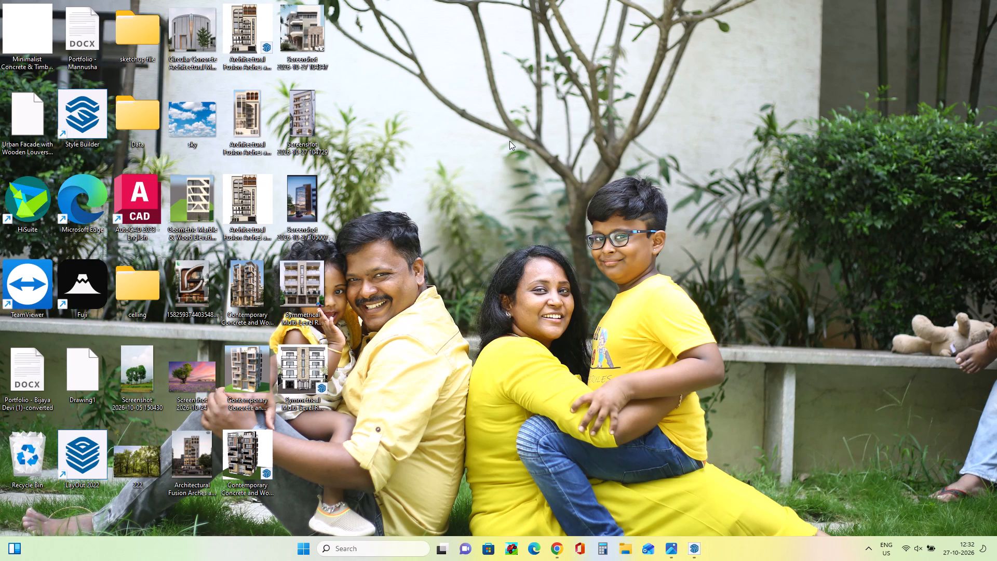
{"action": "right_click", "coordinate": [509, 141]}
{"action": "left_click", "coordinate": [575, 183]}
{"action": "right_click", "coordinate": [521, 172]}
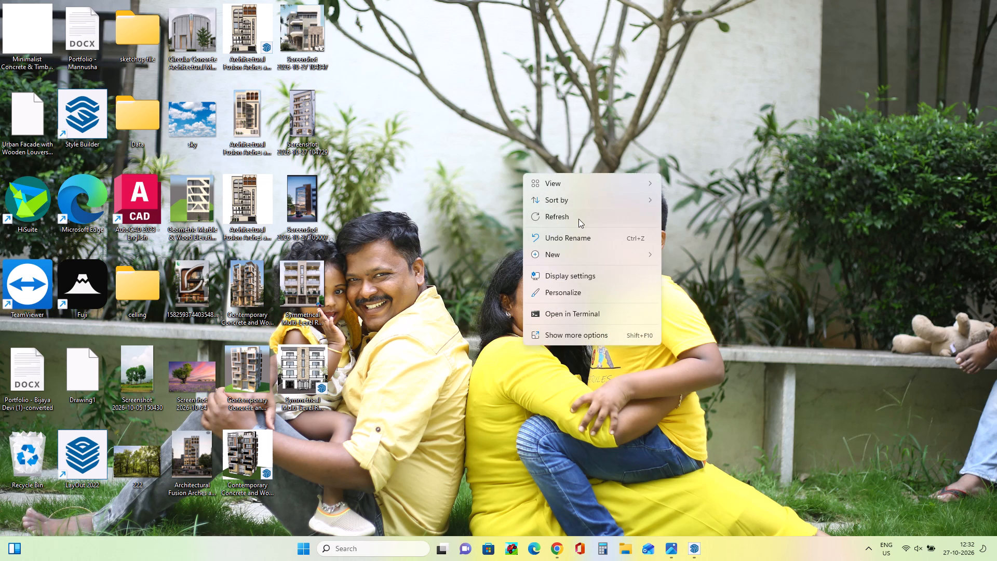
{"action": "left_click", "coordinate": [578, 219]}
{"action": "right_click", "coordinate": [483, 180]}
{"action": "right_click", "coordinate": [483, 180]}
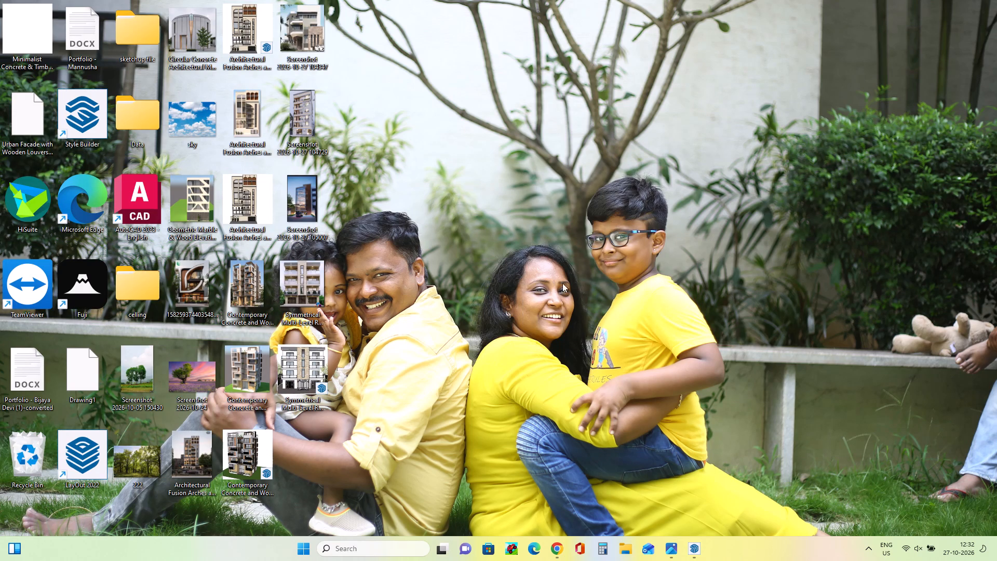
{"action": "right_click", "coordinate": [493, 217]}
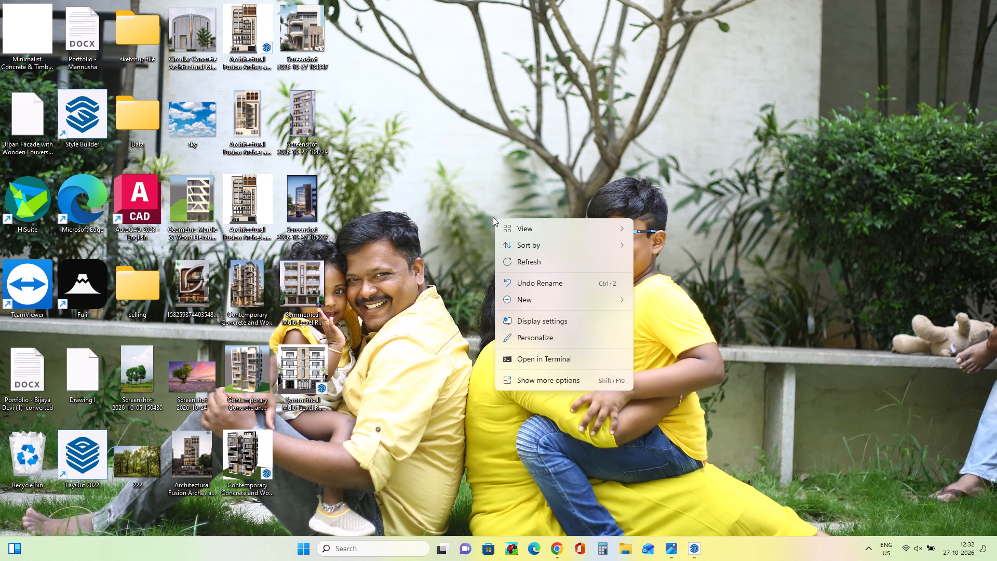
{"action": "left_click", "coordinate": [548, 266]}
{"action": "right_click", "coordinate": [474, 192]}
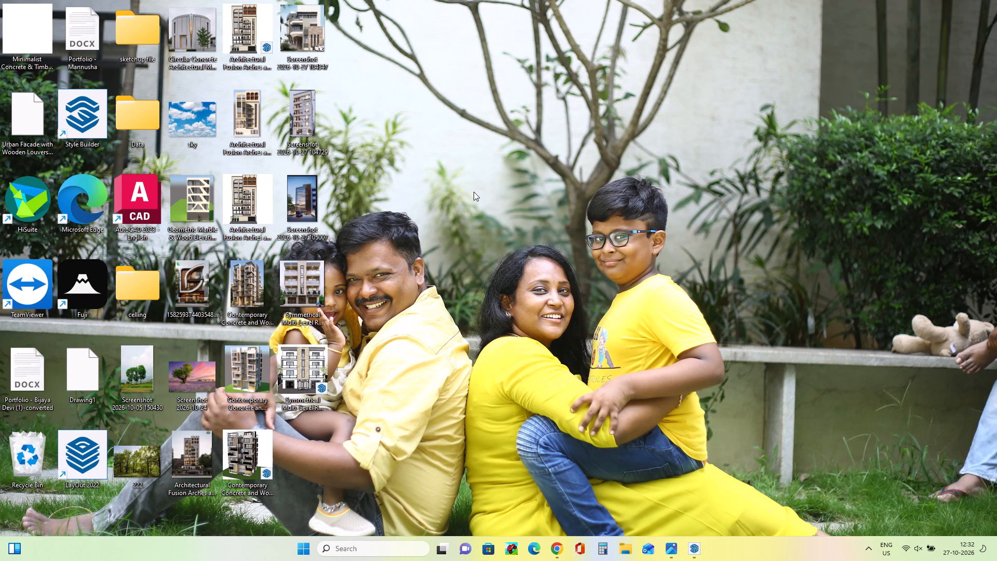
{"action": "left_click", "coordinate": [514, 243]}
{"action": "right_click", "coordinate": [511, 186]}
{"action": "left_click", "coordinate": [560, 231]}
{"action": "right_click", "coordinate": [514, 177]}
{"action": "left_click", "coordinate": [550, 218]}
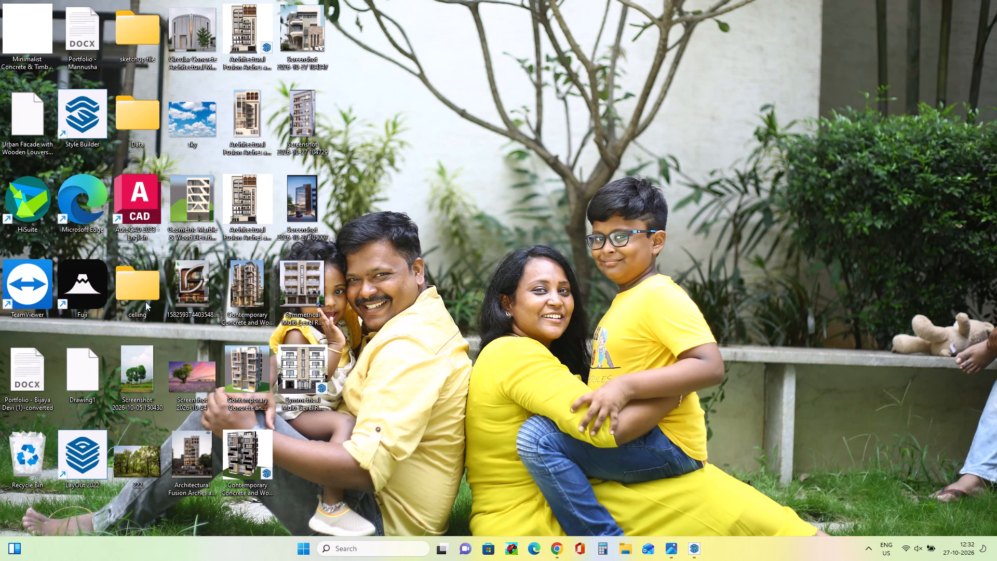
Relaunch Fuji from its desktop shortcut.
{"action": "double_click", "coordinate": [86, 273]}
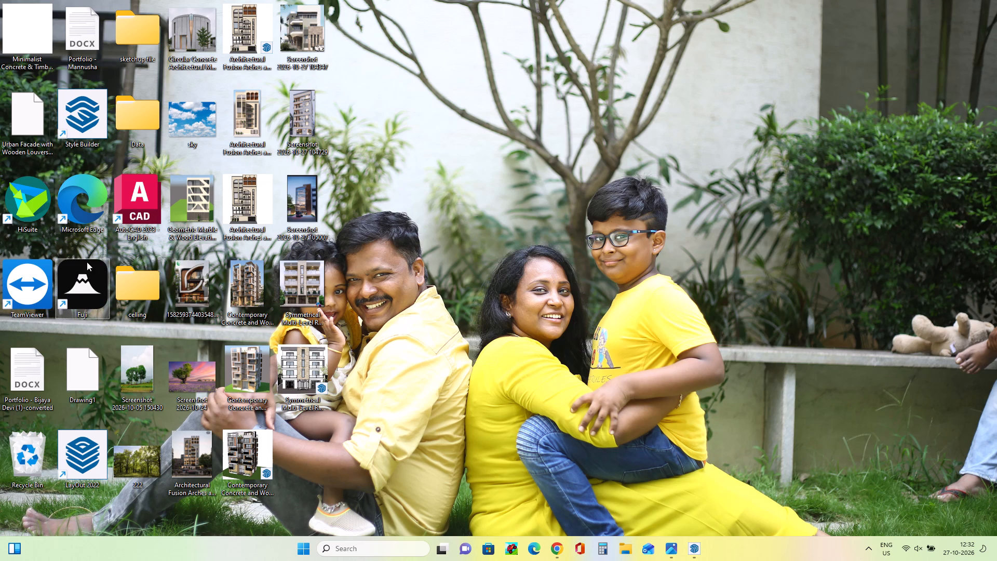
{"action": "right_click", "coordinate": [75, 281]}
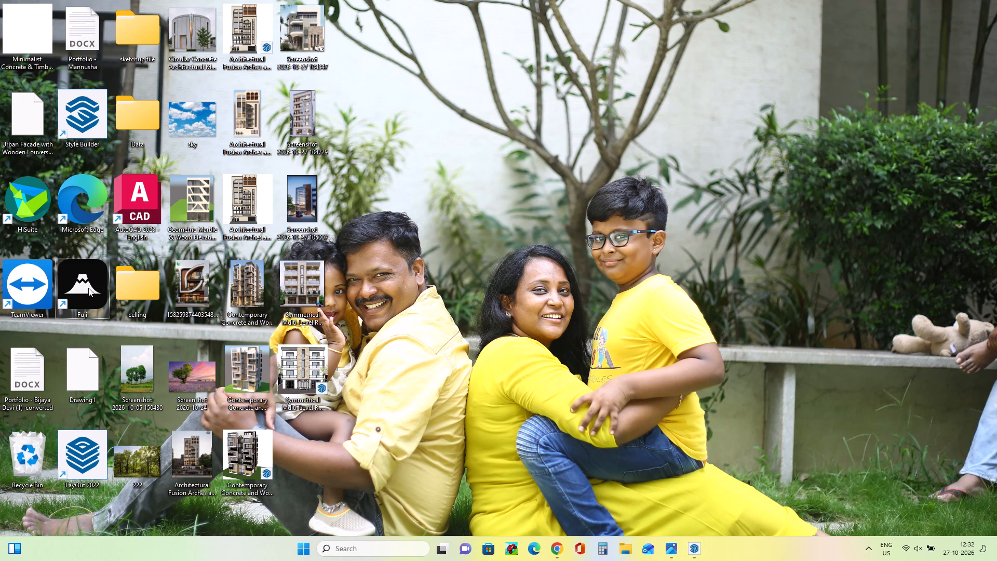
{"action": "left_click", "coordinate": [118, 316]}
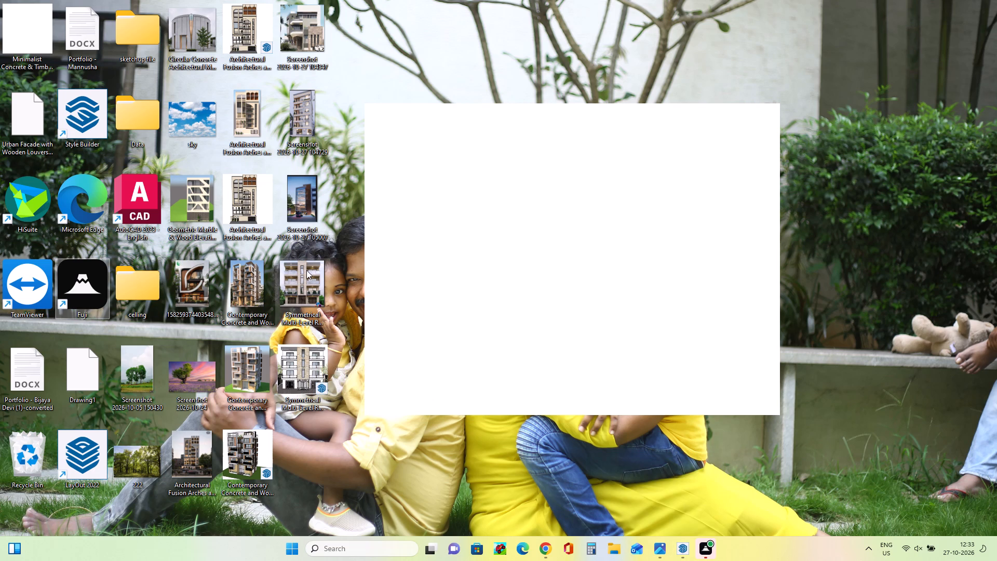
Switch to SketchUp, minimise the V-Ray Frame Buffer and start a new V-Ray render of the building facade with its balcony railings.
{"action": "left_click", "coordinate": [683, 550]}
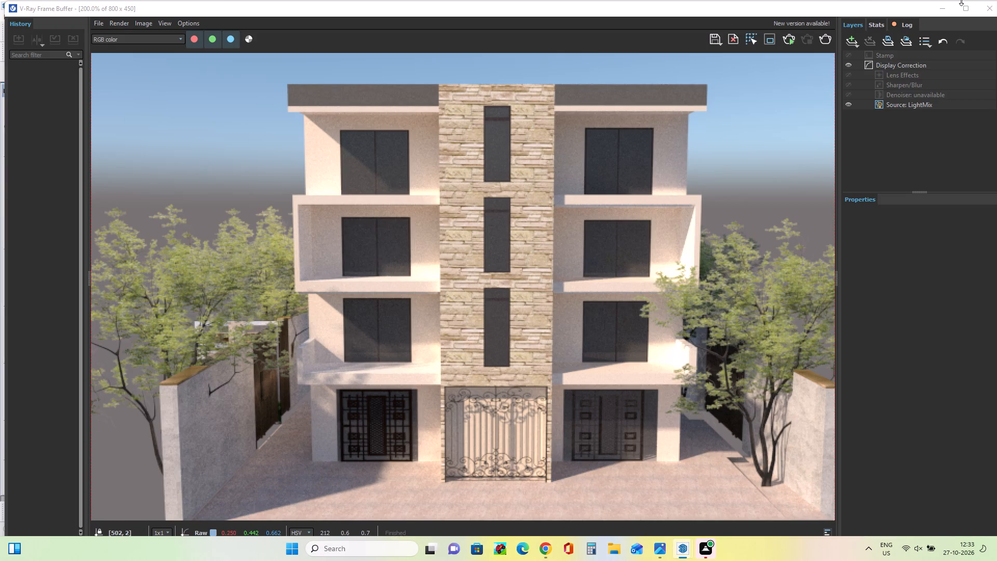
{"action": "left_click", "coordinate": [944, 8]}
{"action": "left_click", "coordinate": [678, 555]}
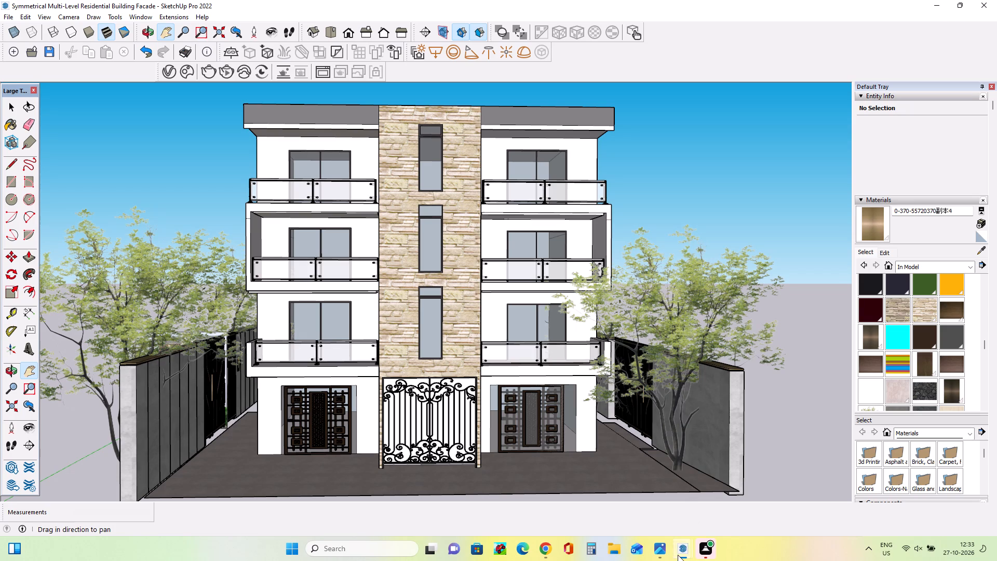
{"action": "left_click", "coordinate": [655, 506]}
{"action": "left_click", "coordinate": [209, 70]}
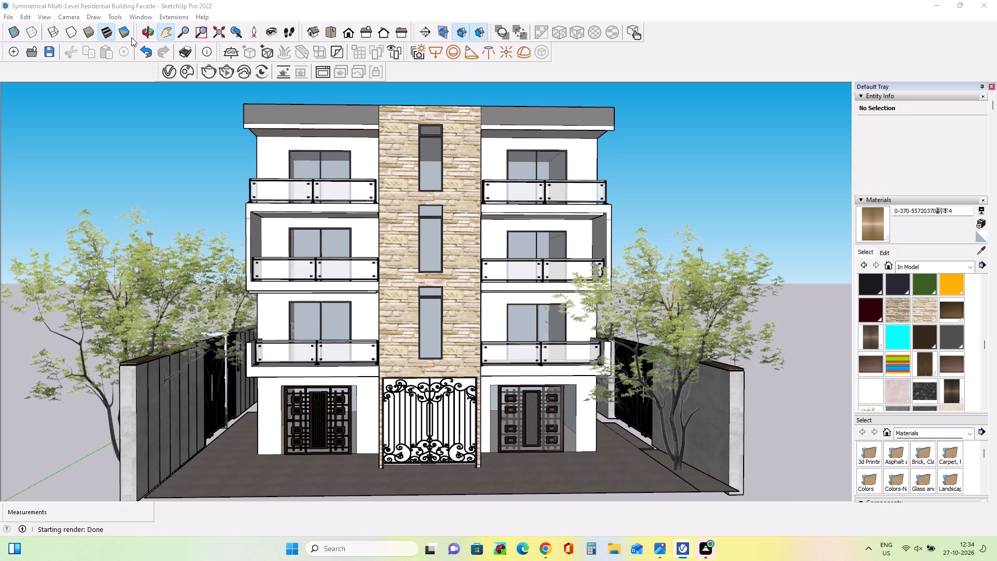
{"action": "left_click", "coordinate": [206, 68]}
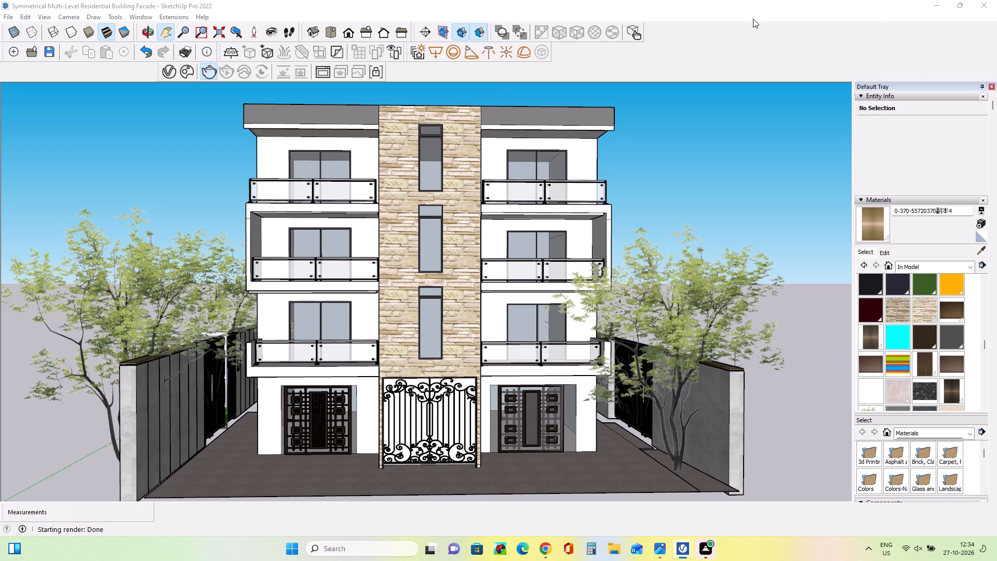
{"action": "left_click", "coordinate": [932, 7]}
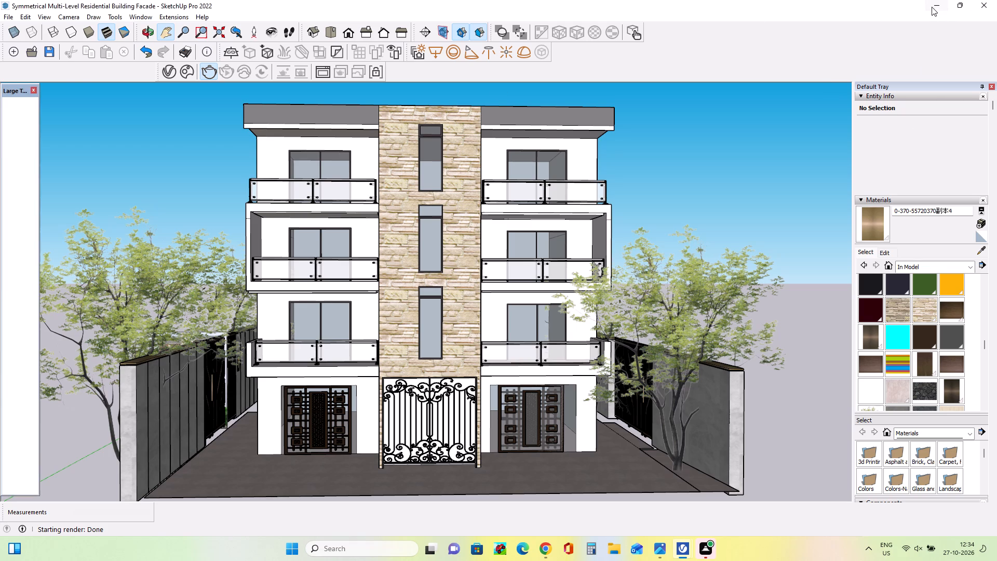
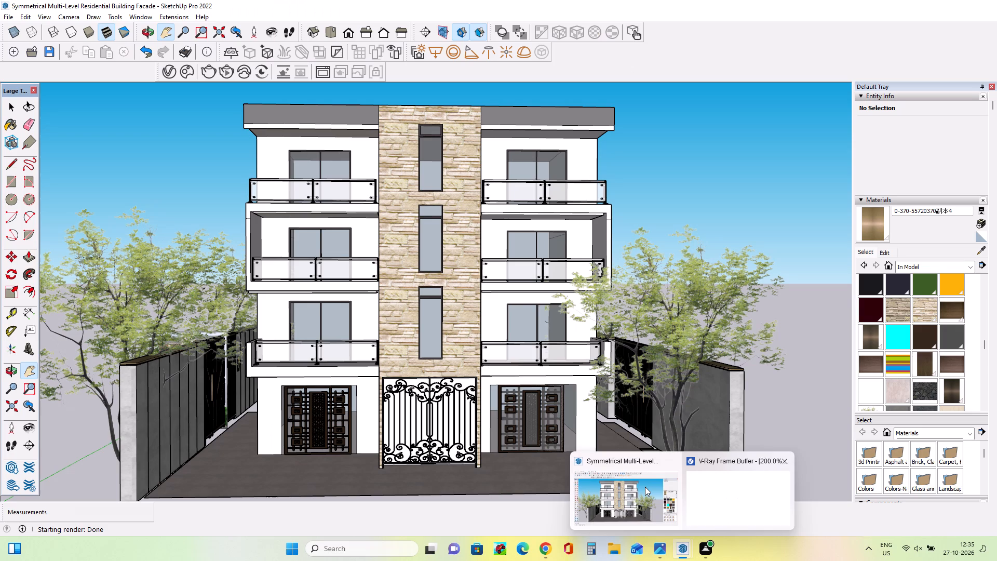
Close the V-Ray Frame Buffer window and return to the SketchUp building facade model.
{"action": "left_click", "coordinate": [644, 487]}
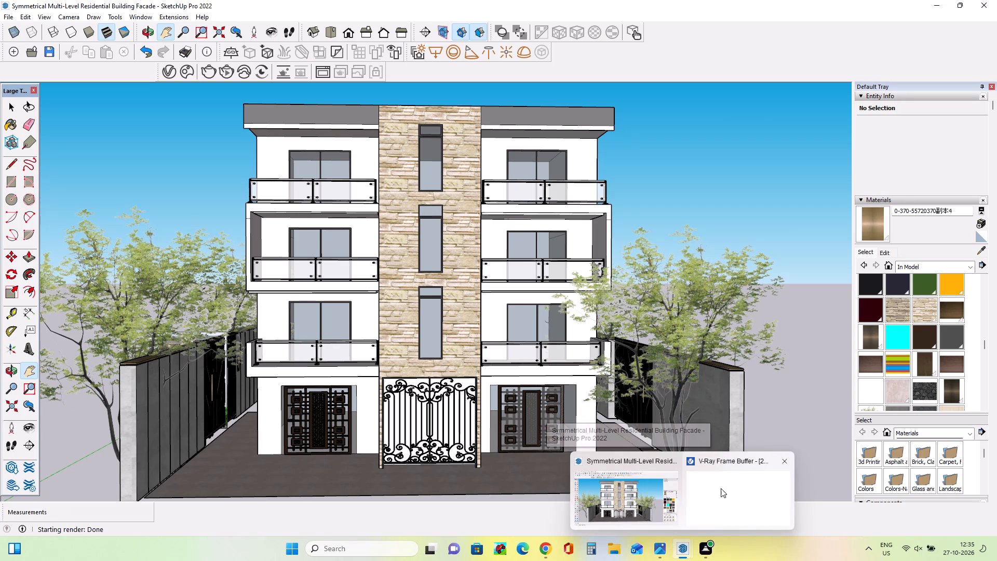
{"action": "left_click", "coordinate": [742, 482]}
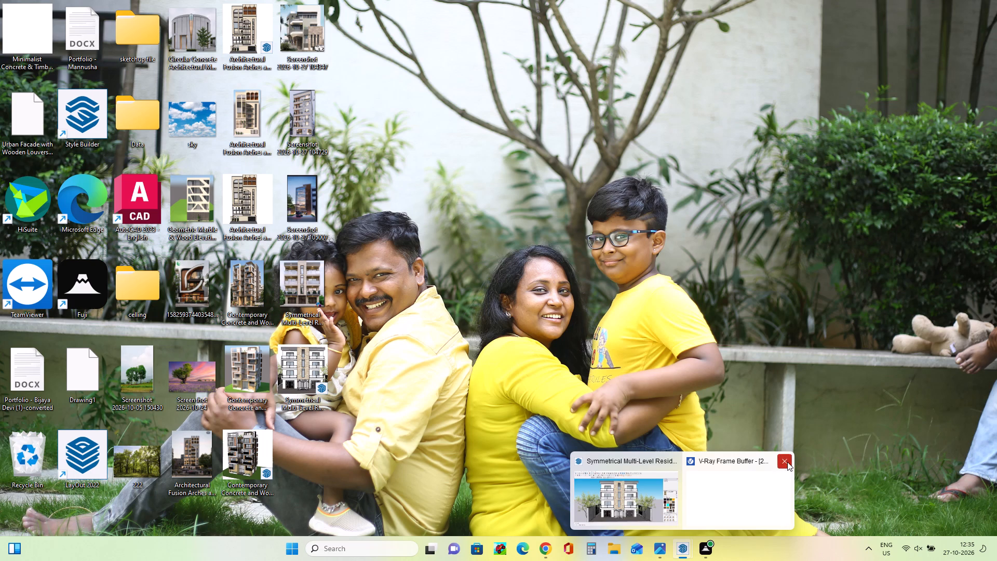
{"action": "left_click", "coordinate": [787, 462]}
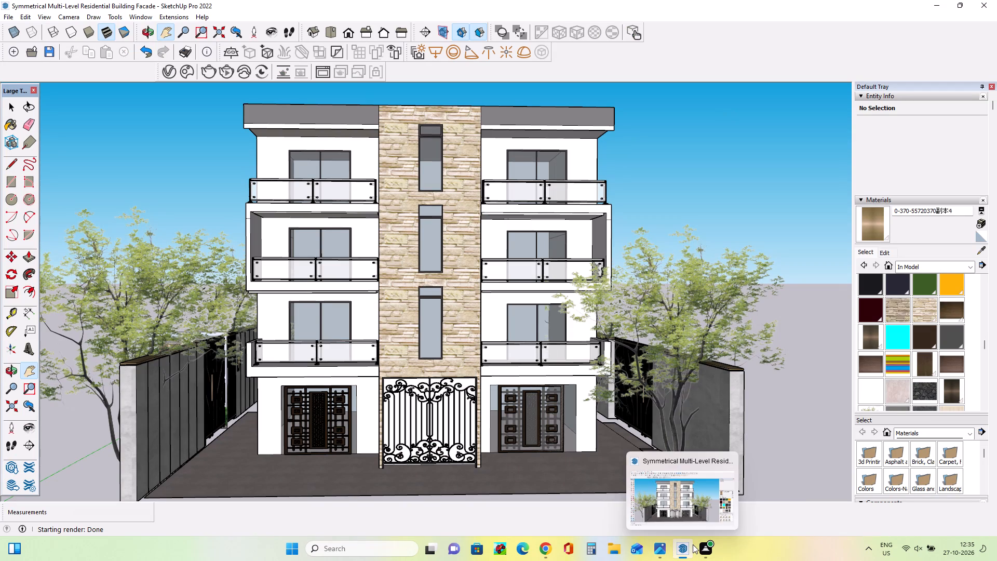
Save the Symmetrical Multi-Level Residential Building Facade model under its existing file name.
{"action": "key", "text": "ctrl+s"}
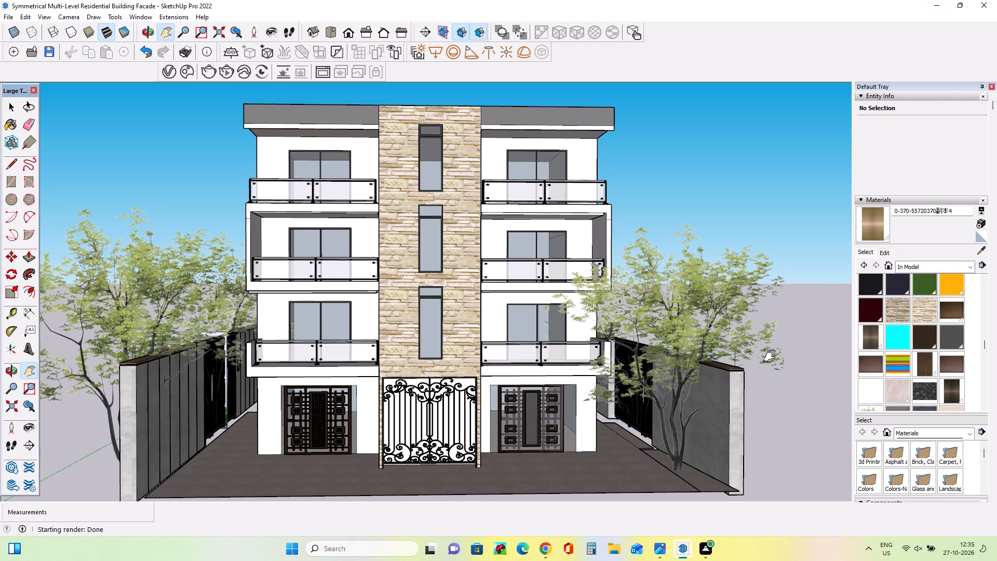
{"action": "key", "text": "ctrl+s"}
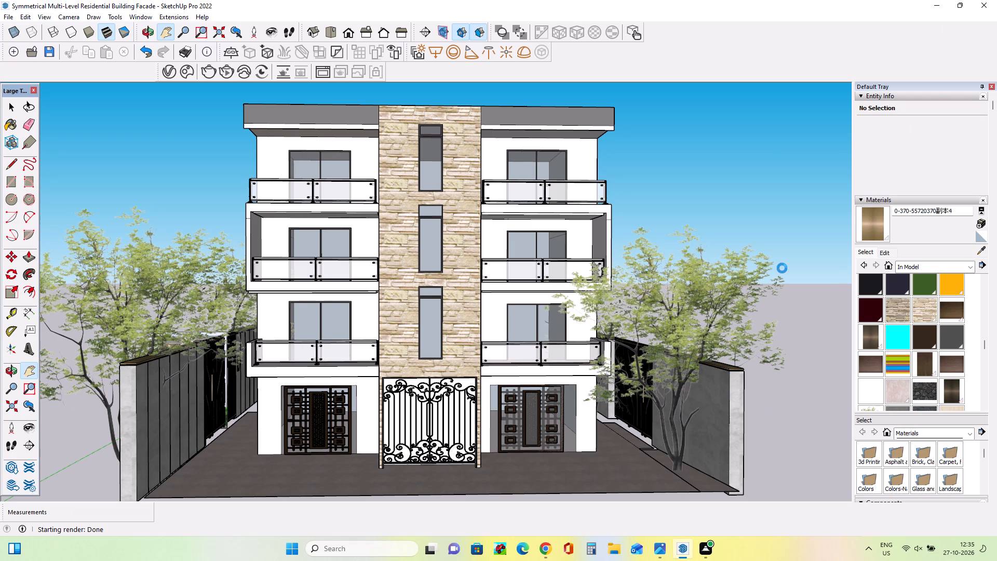
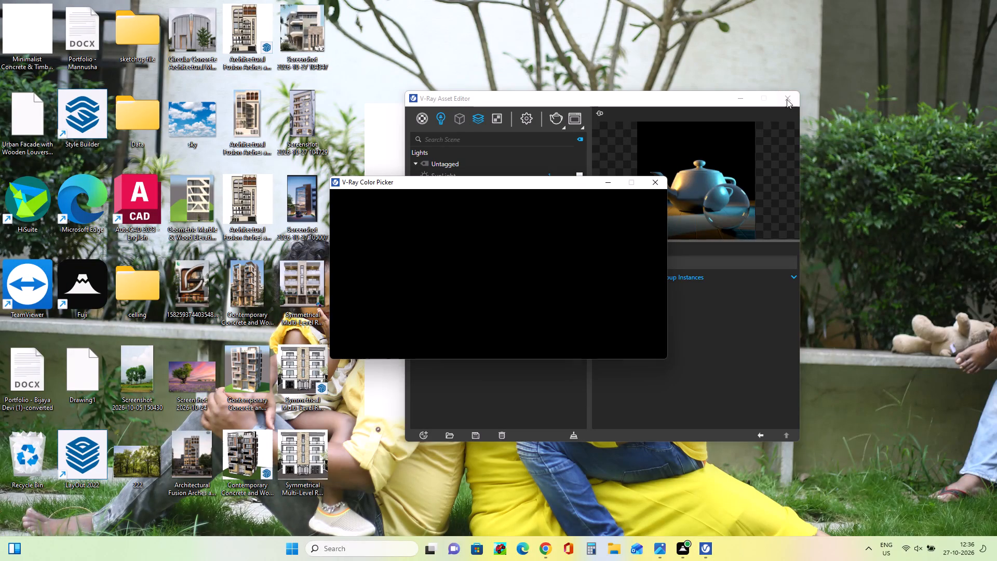
Close the leftover V-Ray Asset Editor and V-Ray Color Picker windows.
{"action": "left_click", "coordinate": [787, 98]}
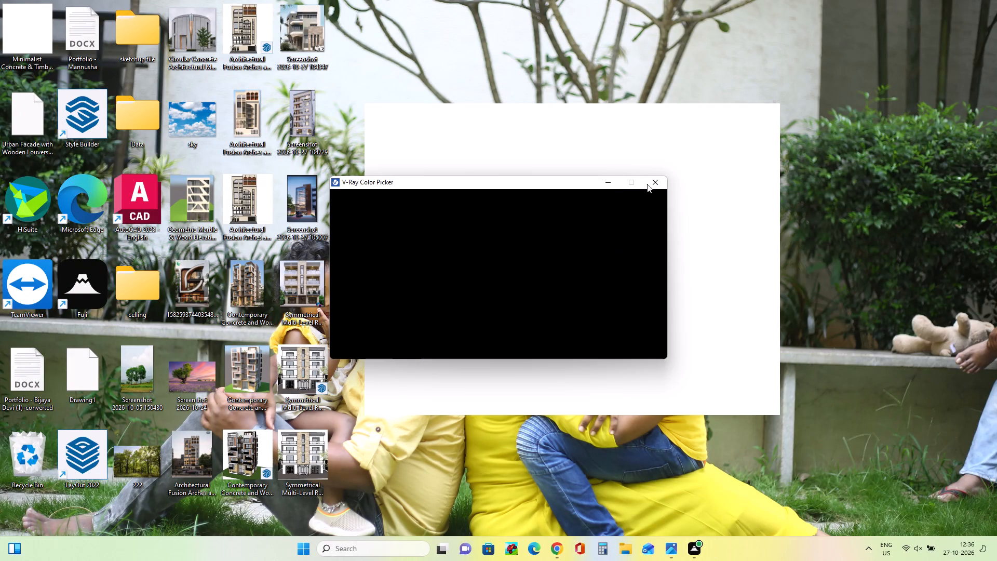
{"action": "left_click", "coordinate": [653, 182]}
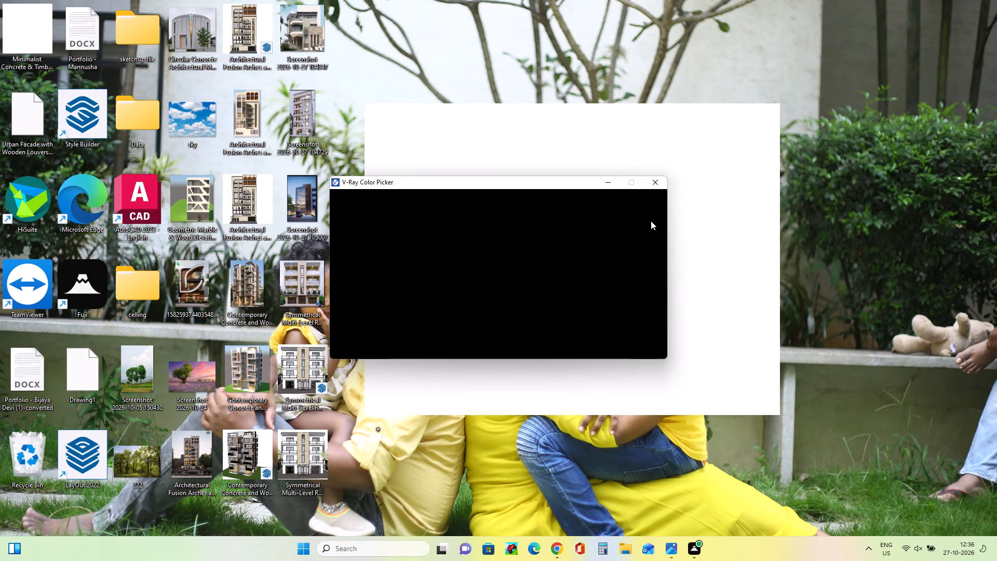
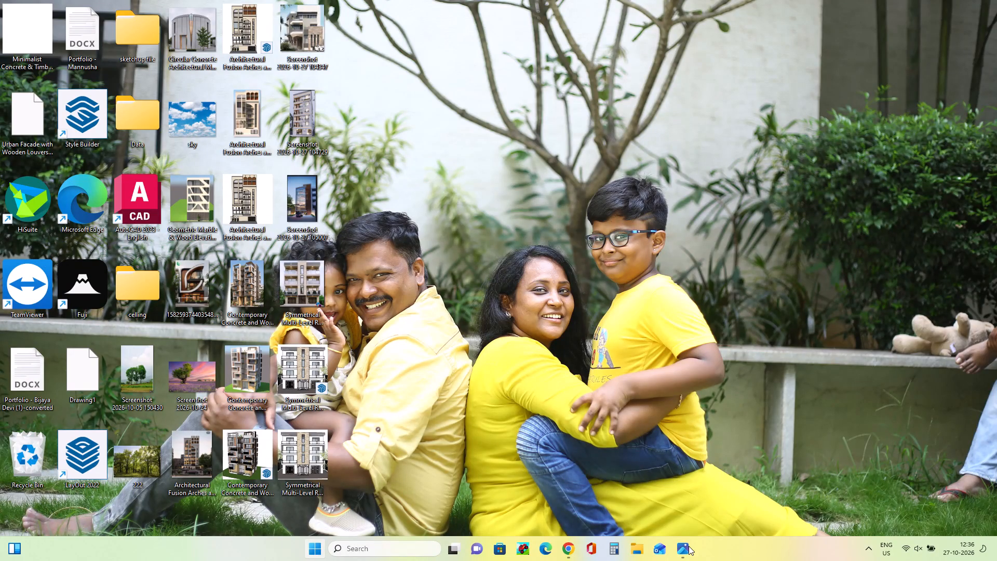
Close the two building reference images, 429741989451716423.jpg and 383298618306281701.jpg, still open in Photos.
{"action": "left_click", "coordinate": [779, 461]}
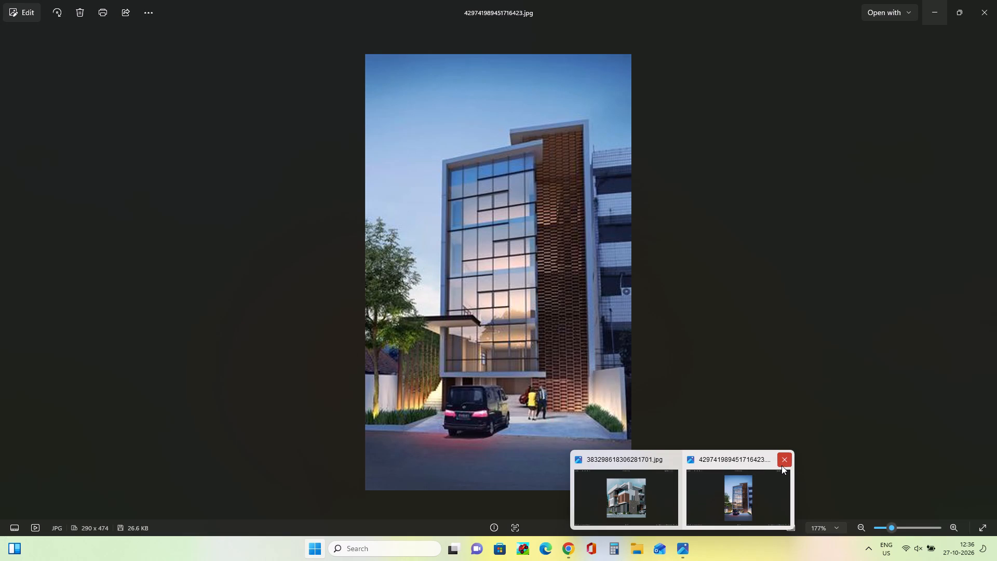
{"action": "left_click", "coordinate": [747, 485]}
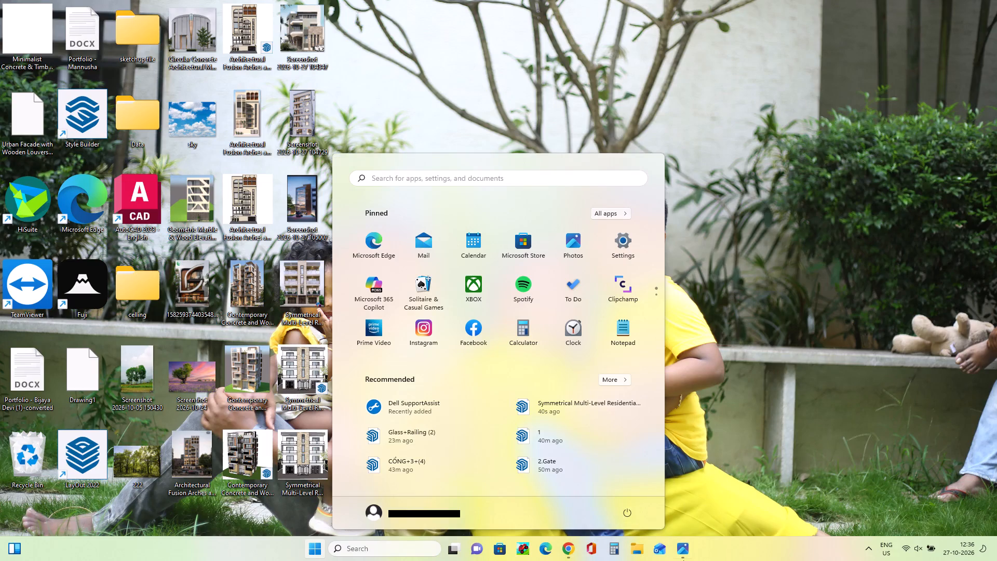
{"action": "left_click", "coordinate": [682, 558]}
{"action": "left_click", "coordinate": [753, 239]}
{"action": "left_click", "coordinate": [679, 560]}
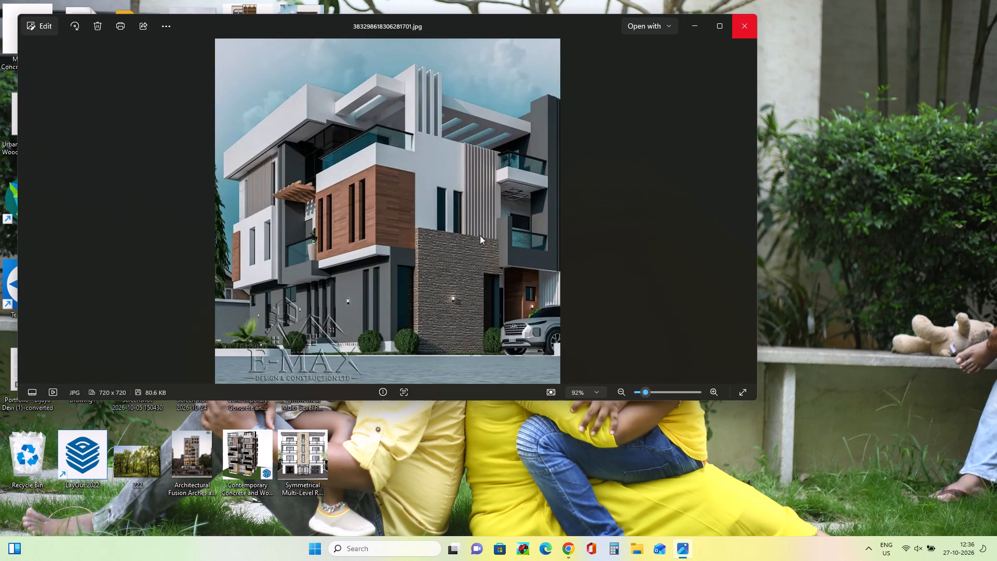
{"action": "left_click", "coordinate": [738, 20]}
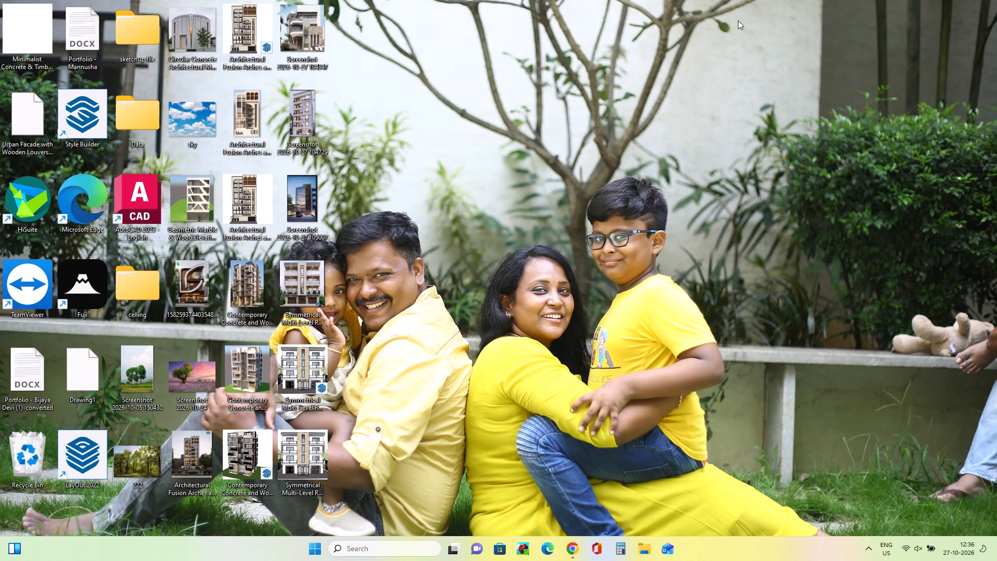
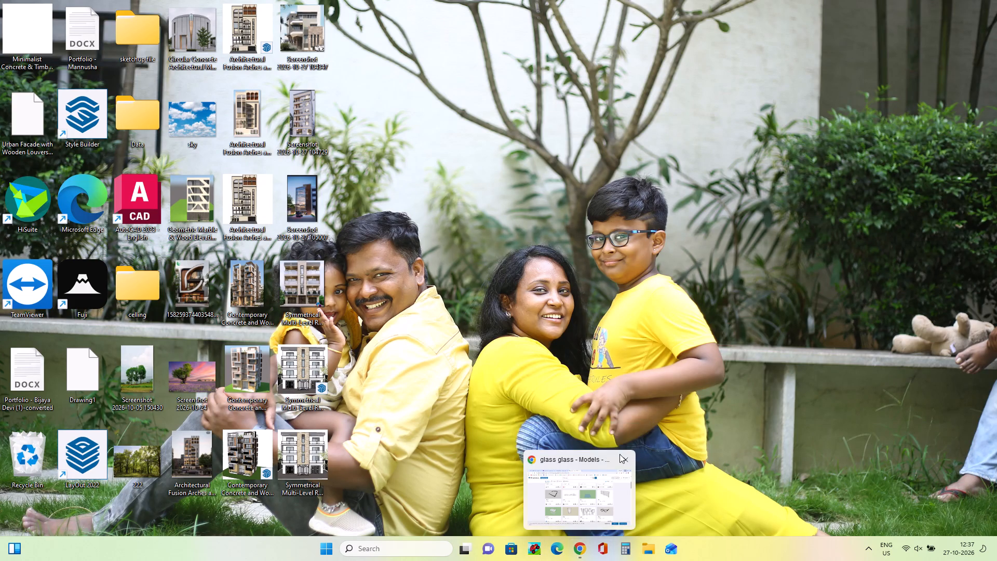
Close the Chrome window still showing the "glass glass" model search page.
{"action": "left_click", "coordinate": [622, 457]}
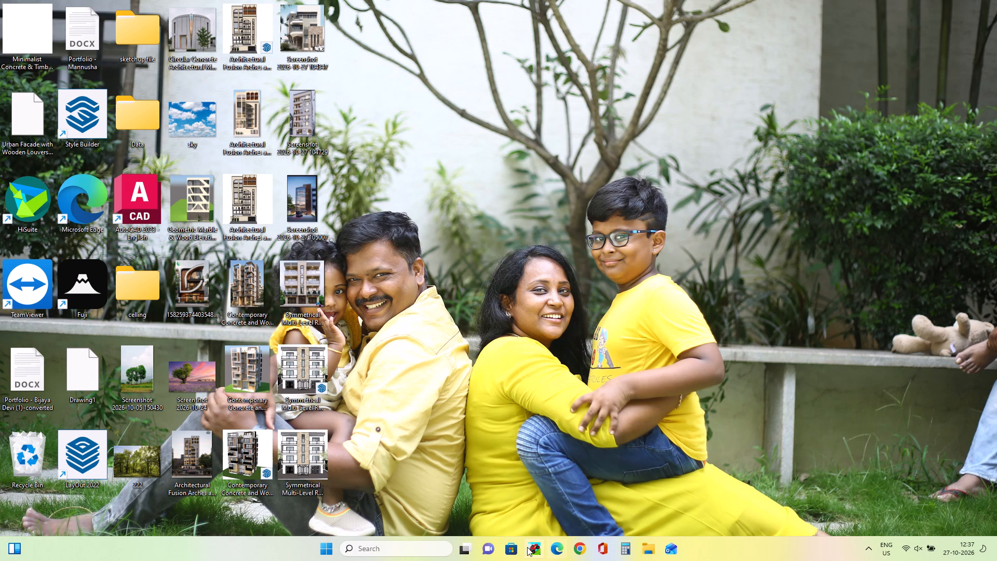
Launch the Fuji application from the desktop.
{"action": "double_click", "coordinate": [88, 294]}
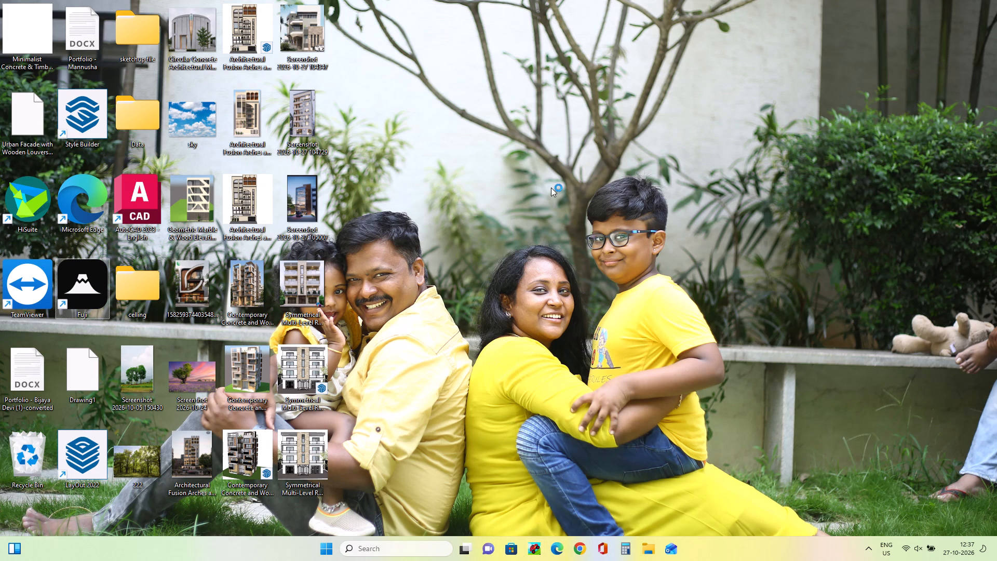
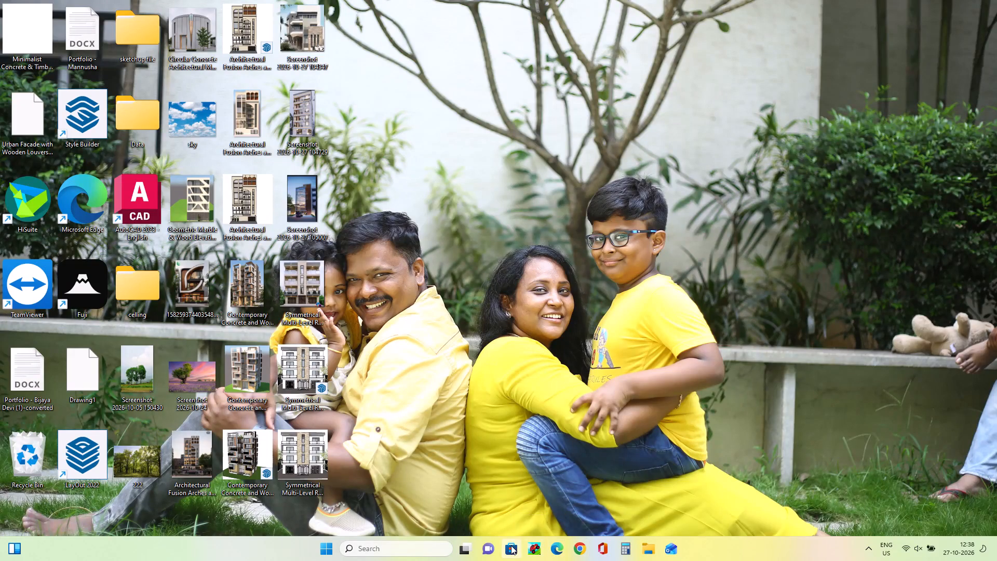
Shut down the computer.
{"action": "left_click", "coordinate": [330, 544]}
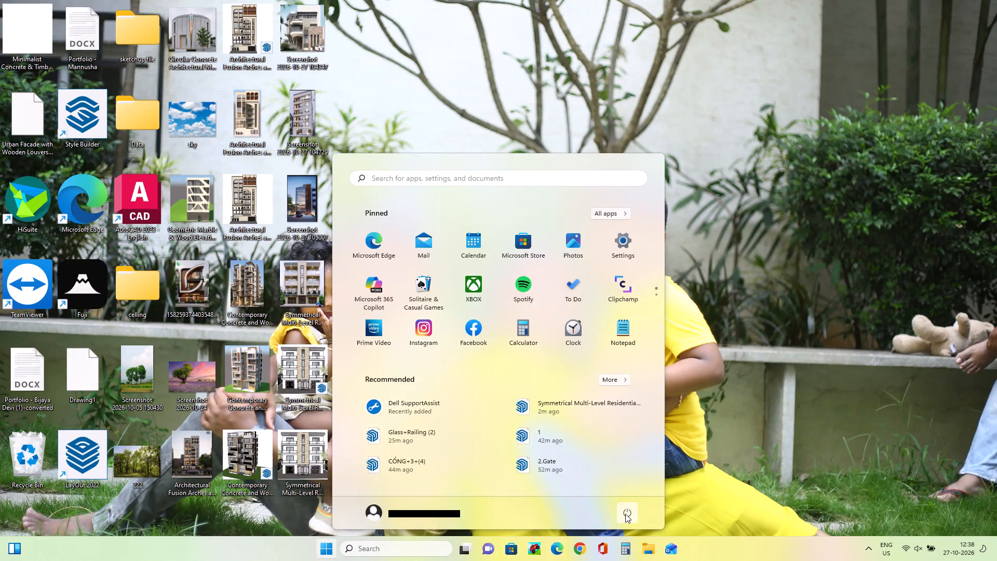
{"action": "left_click", "coordinate": [625, 514]}
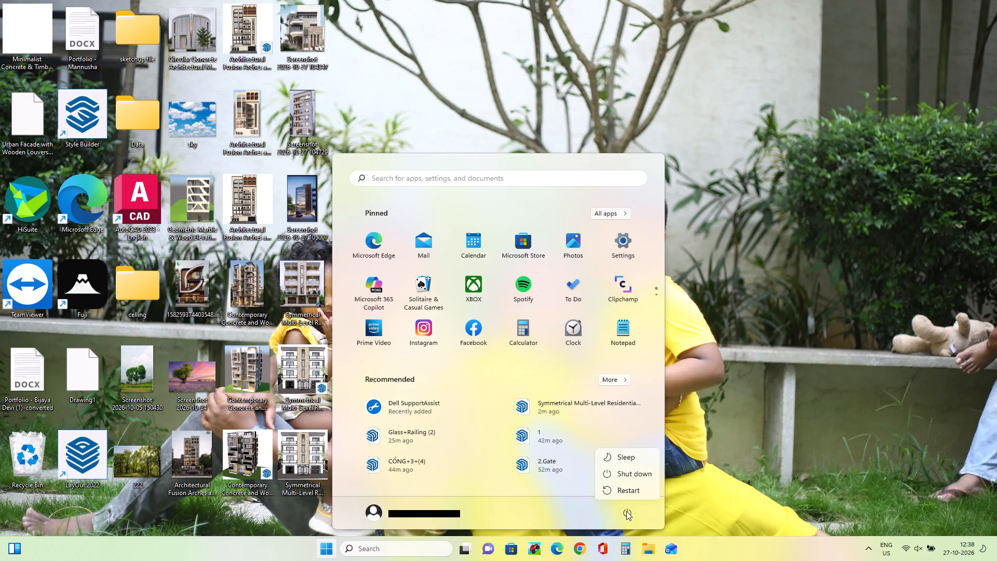
{"action": "left_click", "coordinate": [635, 472]}
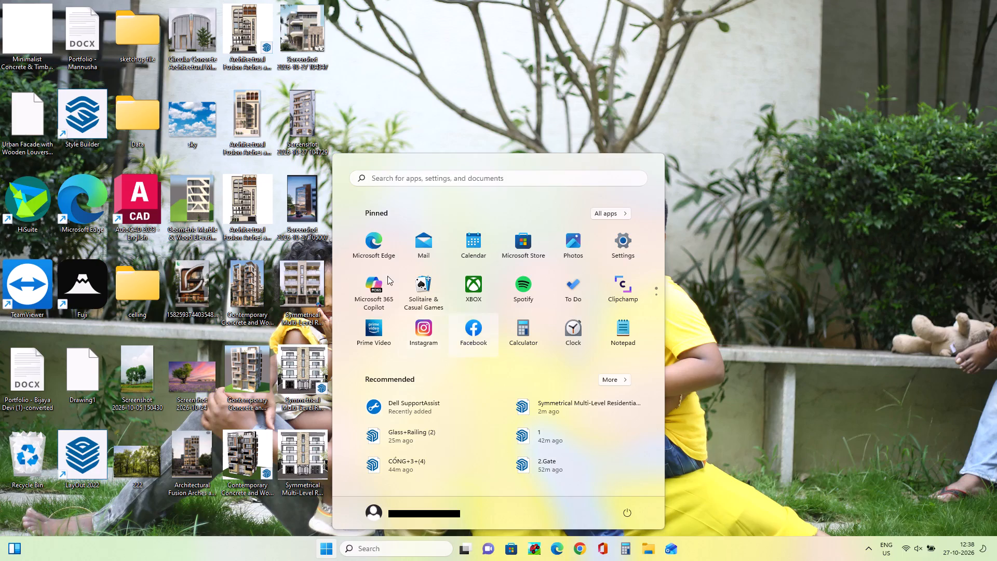